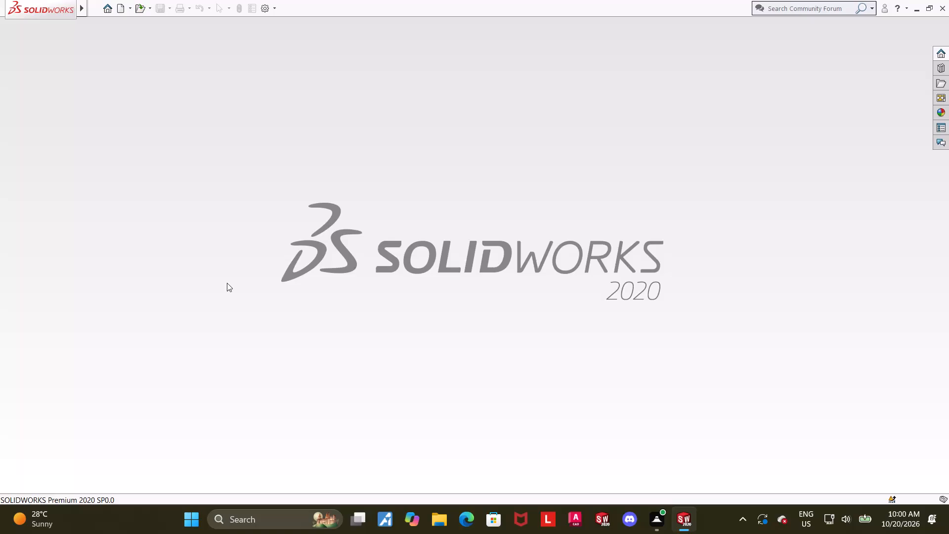
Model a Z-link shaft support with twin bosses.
Create a new part document.
left_click(123, 12)
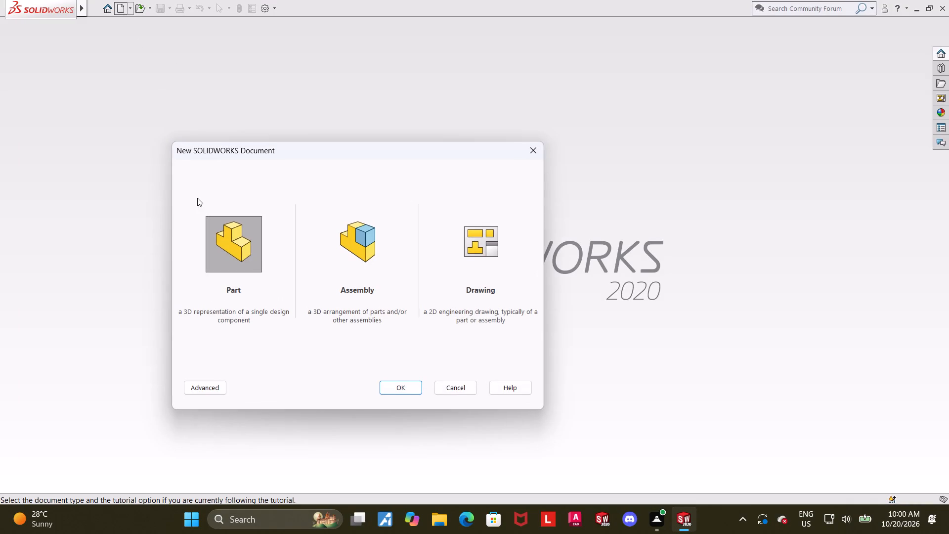
double_click(218, 233)
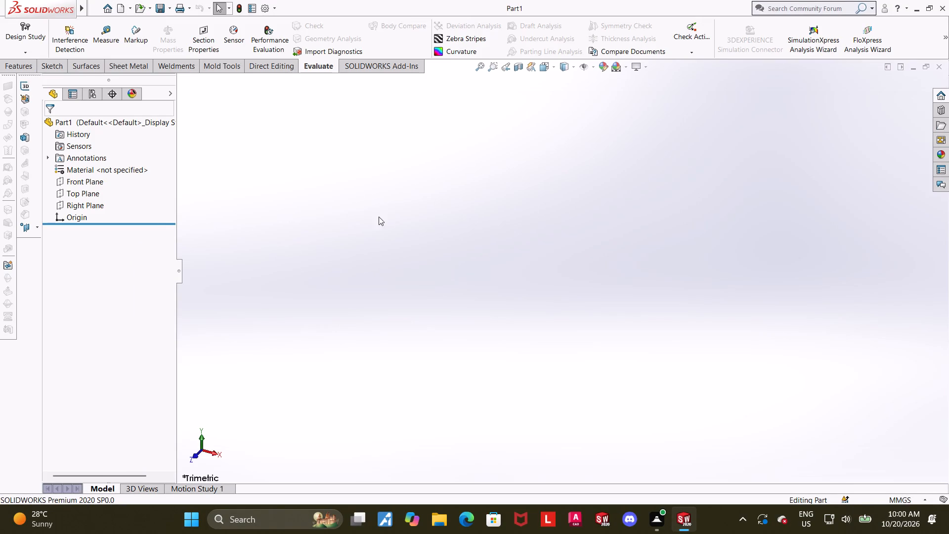
Start a sketch on the Top Plane and draw a circle about 64 mm in diameter centred on the origin.
left_click(29, 61)
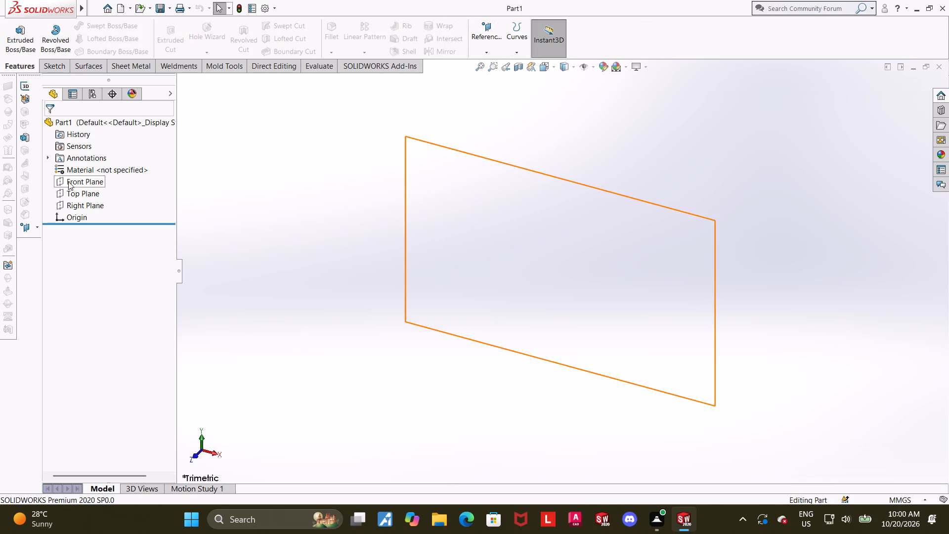
left_click(77, 193)
left_click(82, 181)
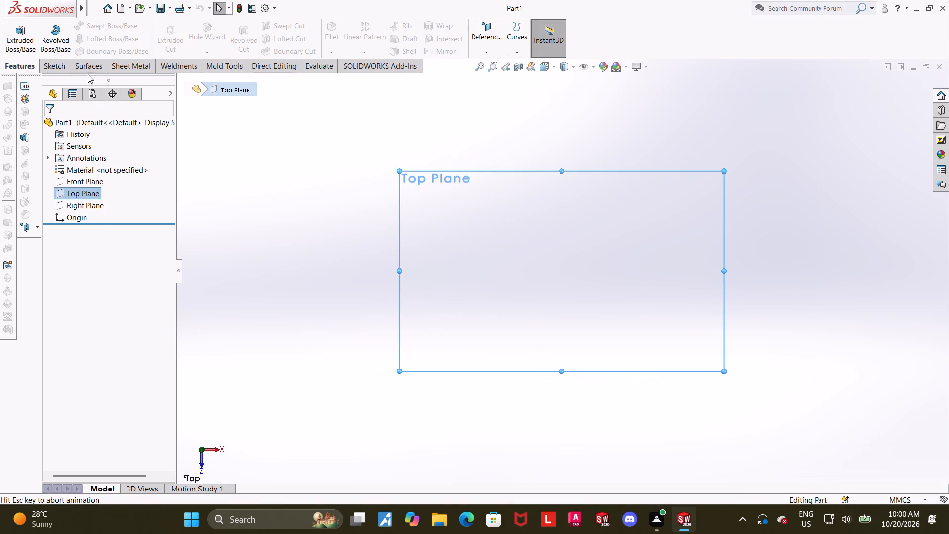
left_click(109, 28)
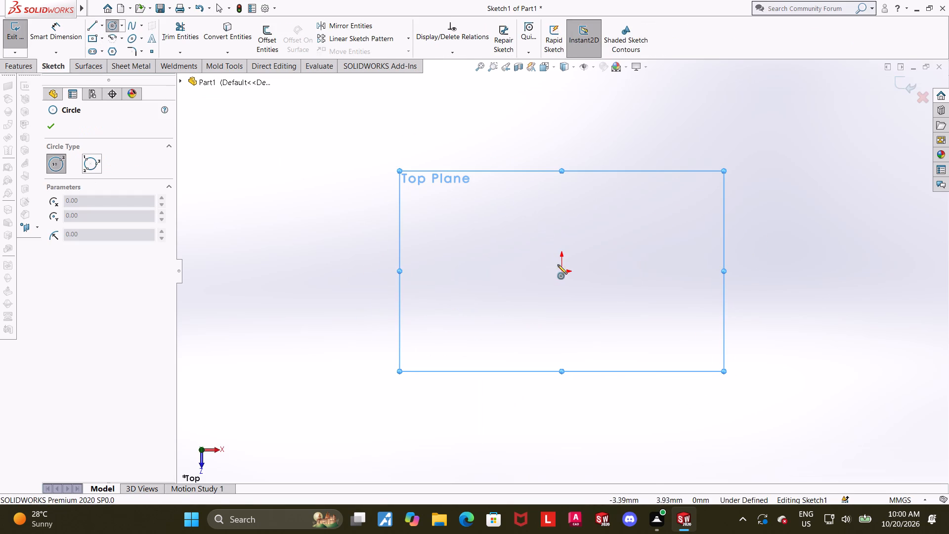
left_click(562, 269)
left_click(595, 223)
key("Escape")
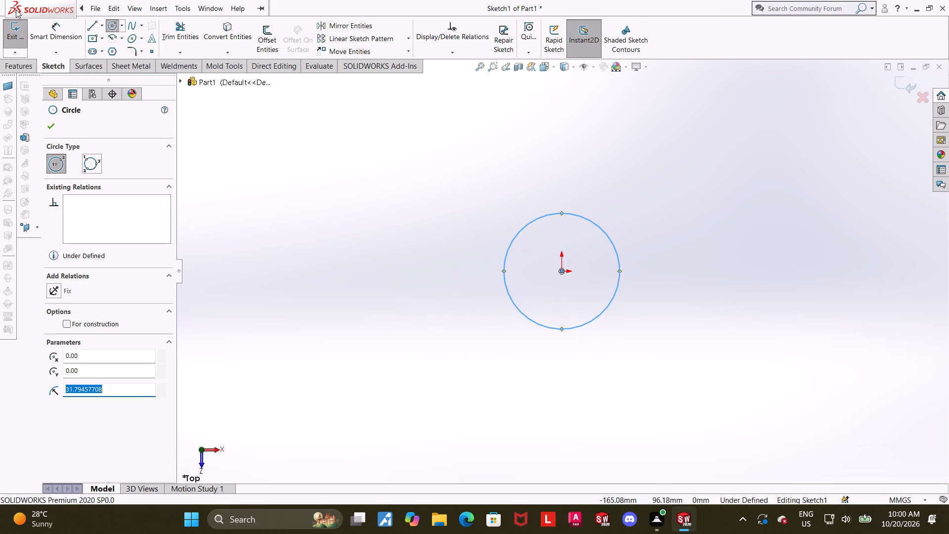
Dimension the circle's diameter as 50 mm and exit the sketch.
left_click(48, 32)
left_click(558, 212)
left_click(555, 194)
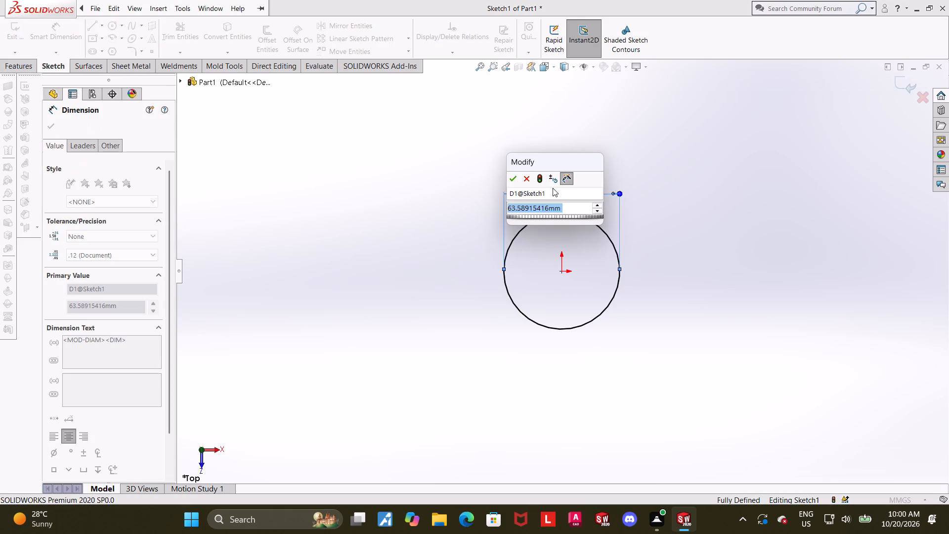
type("50")
key("Return")
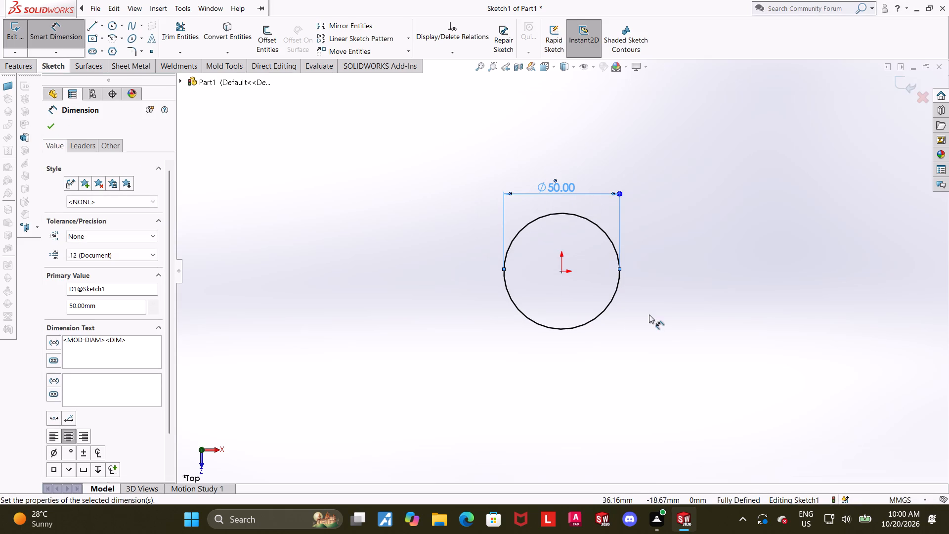
scroll(776, 311, "down", 1)
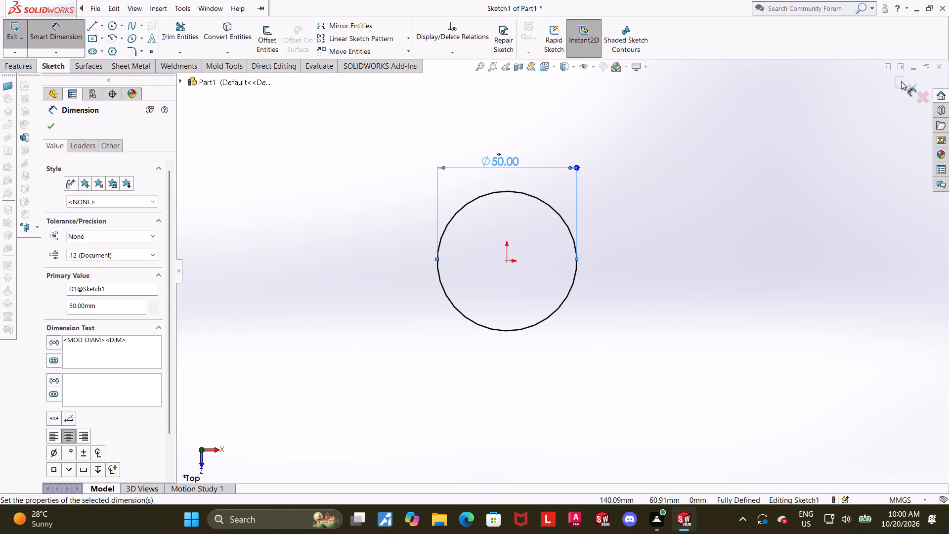
left_click(901, 81)
Extrude the circle as a blind boss 45.5 mm high.
middle_click_drag(596, 201, 592, 145)
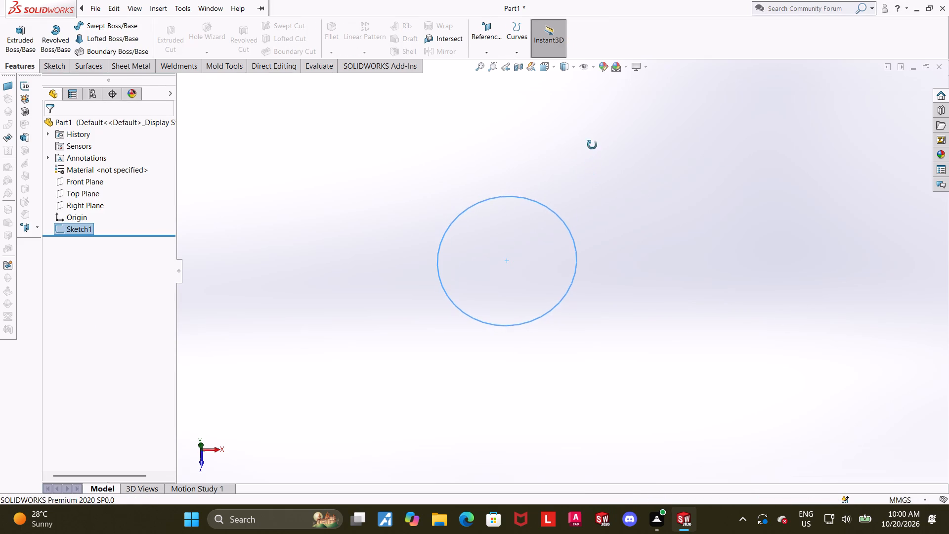
middle_click_drag(592, 145, 595, 131)
scroll(602, 159, "up", 1)
scroll(602, 159, "down", 1)
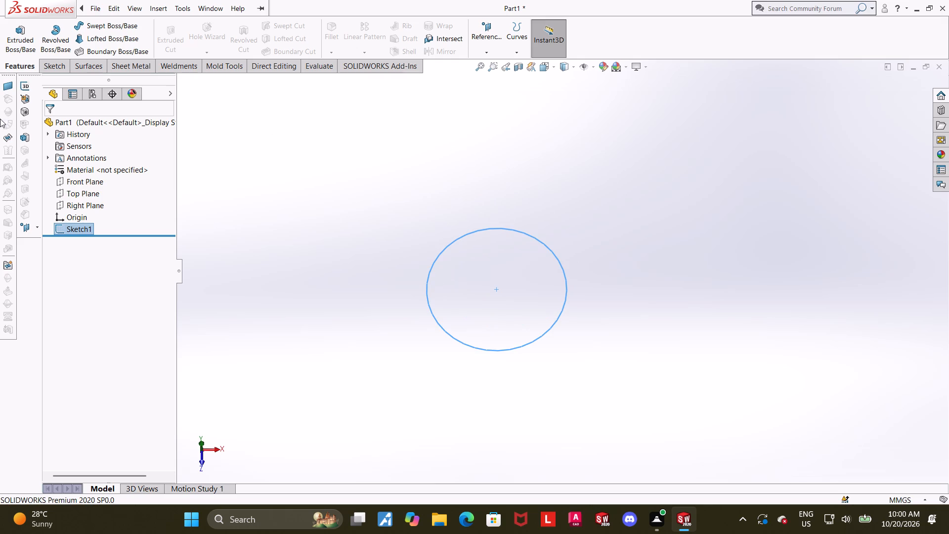
left_click(13, 43)
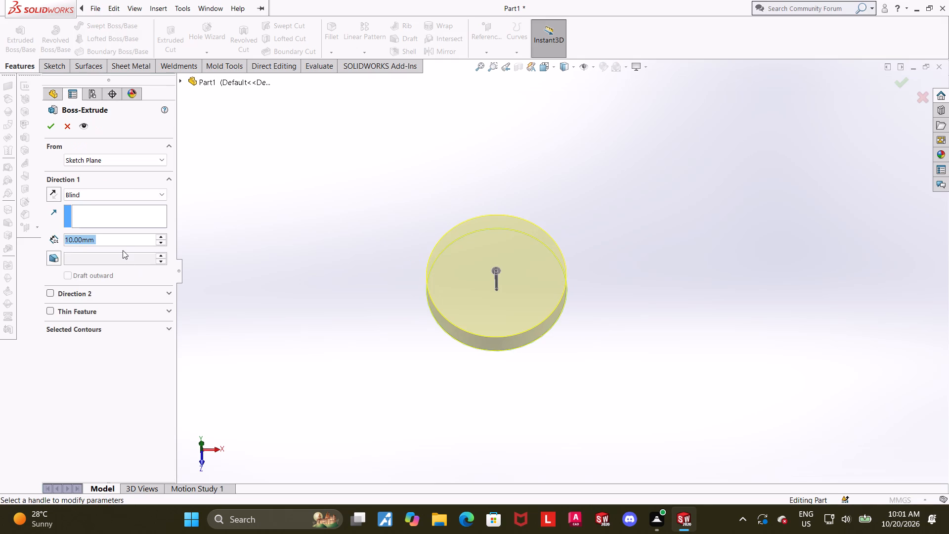
type("45.5")
key("Return")
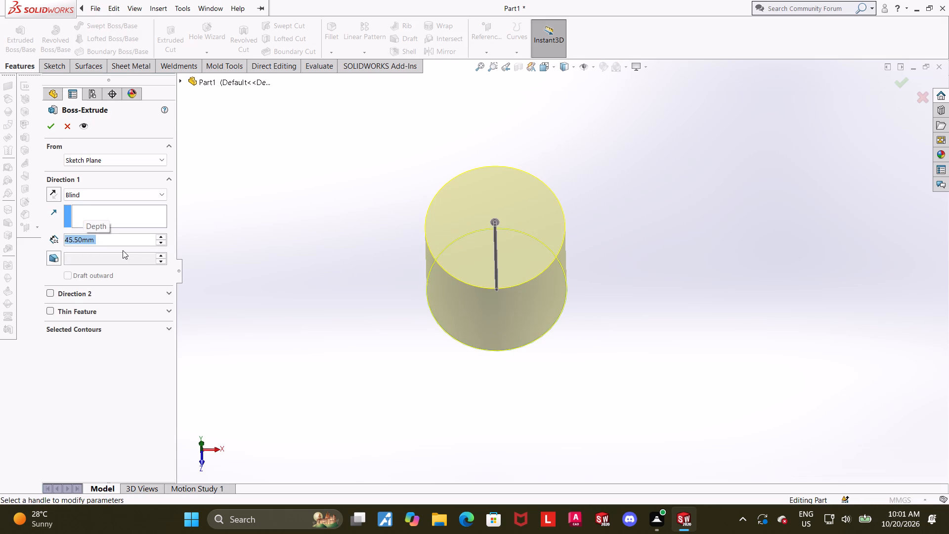
left_click(54, 132)
left_click(296, 187)
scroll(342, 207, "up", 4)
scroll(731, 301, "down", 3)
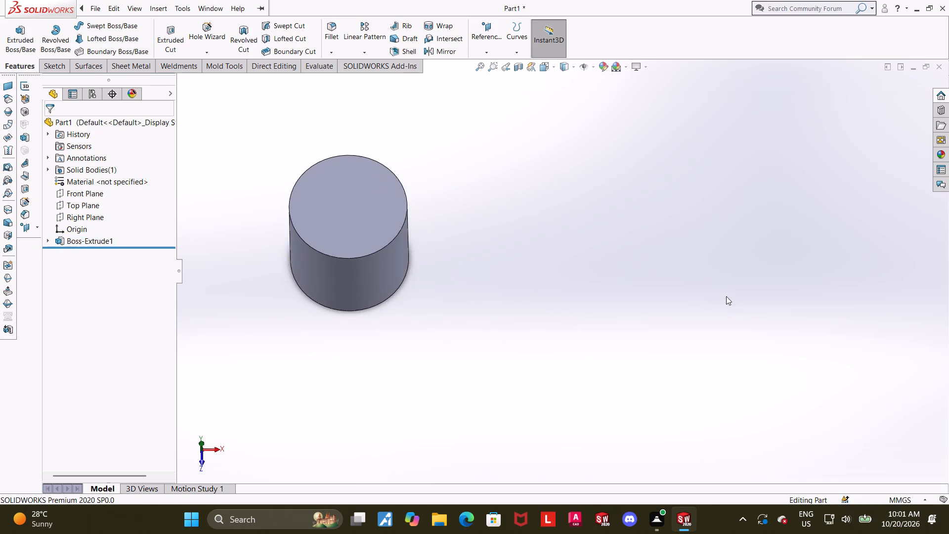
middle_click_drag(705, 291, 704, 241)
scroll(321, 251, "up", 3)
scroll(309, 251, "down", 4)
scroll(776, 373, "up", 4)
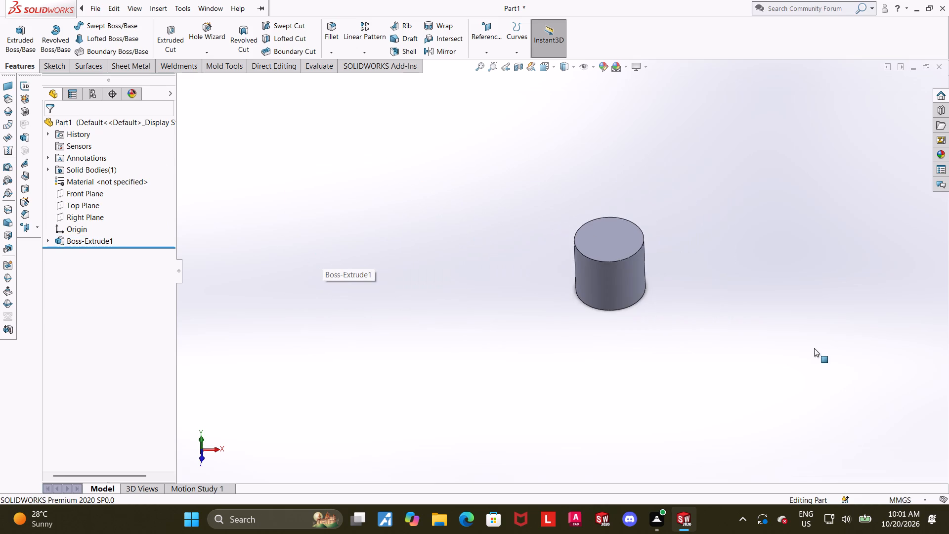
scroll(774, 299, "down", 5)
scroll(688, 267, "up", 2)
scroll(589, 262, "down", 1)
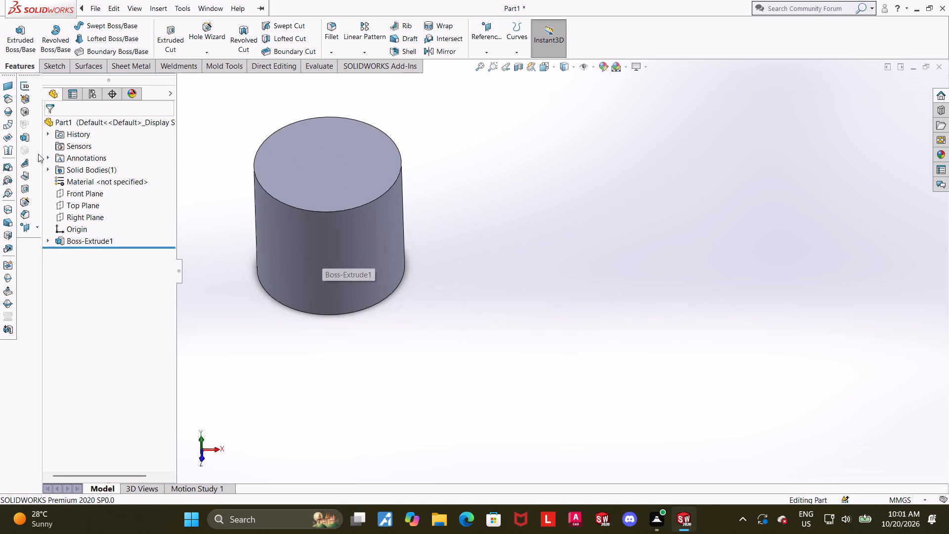
Start a sketch on the Front Plane, viewed face-on, and draw a circle about 13 mm in diameter directly above the origin.
left_click(64, 193)
left_click(70, 178)
left_click(88, 255)
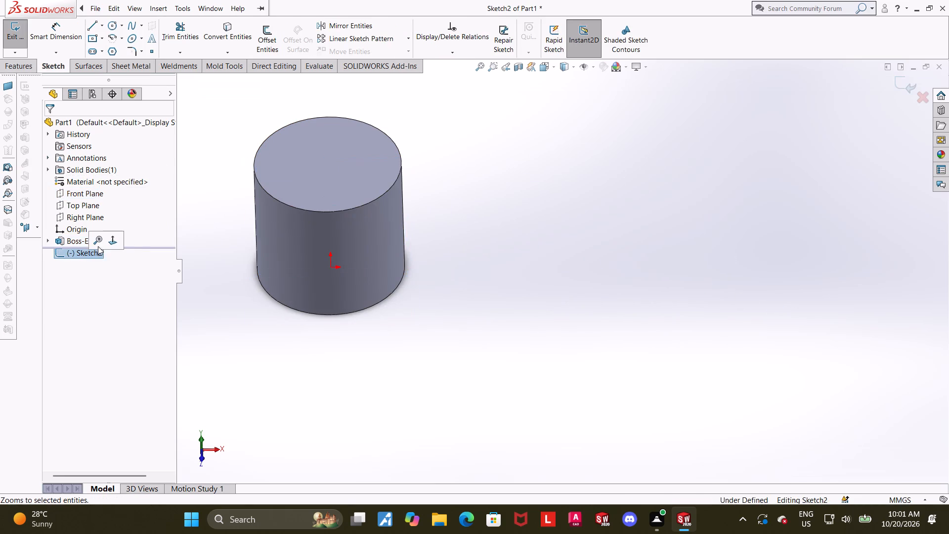
left_click(111, 242)
left_click(113, 23)
scroll(389, 262, "up", 2)
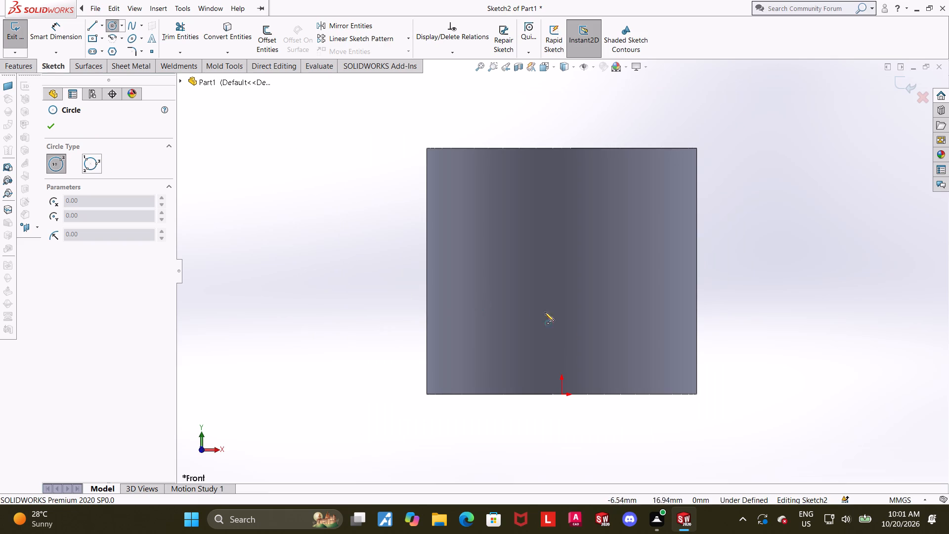
left_click(562, 332)
left_click(588, 309)
key("Escape")
Dimension the circle's centre 13.5 mm above the cylinder's bottom edge.
left_click(60, 38)
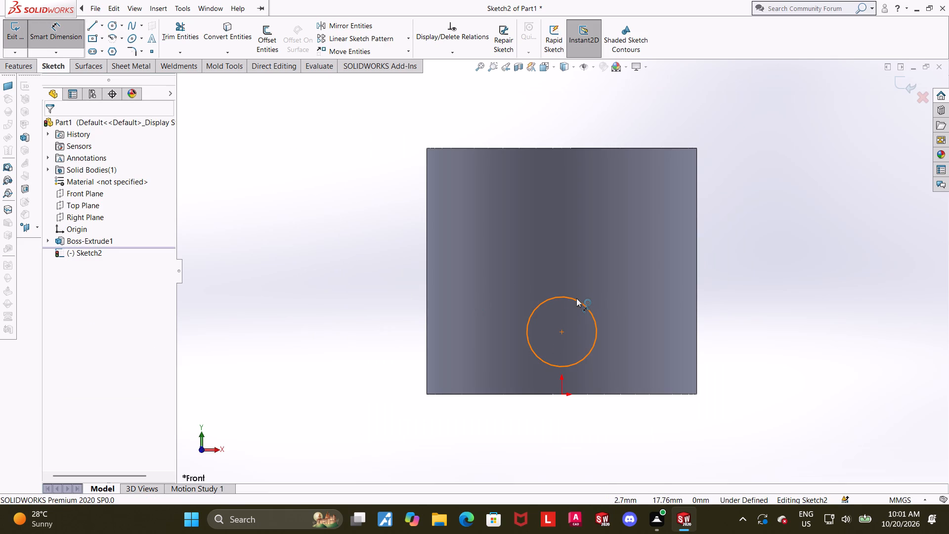
left_click(563, 332)
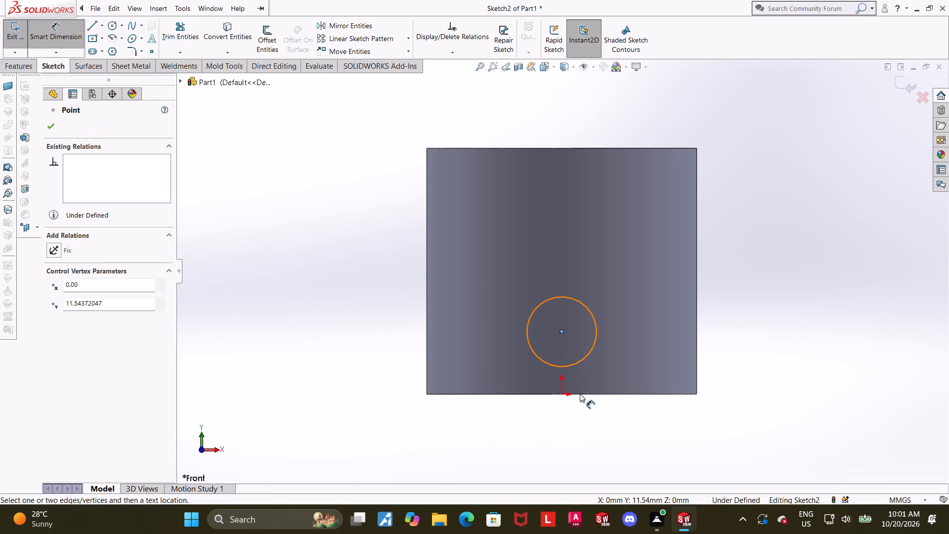
left_click(581, 395)
left_click(745, 353)
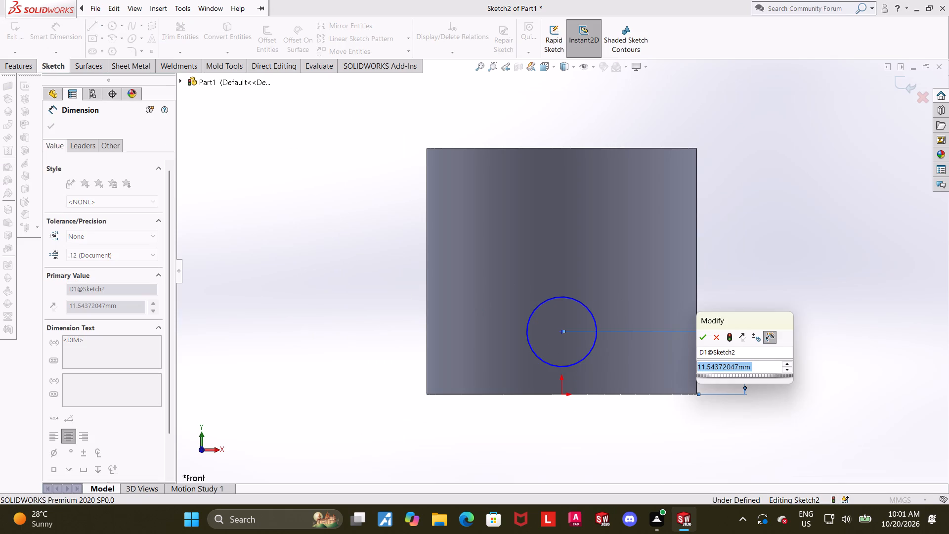
type("13.5")
key("Return")
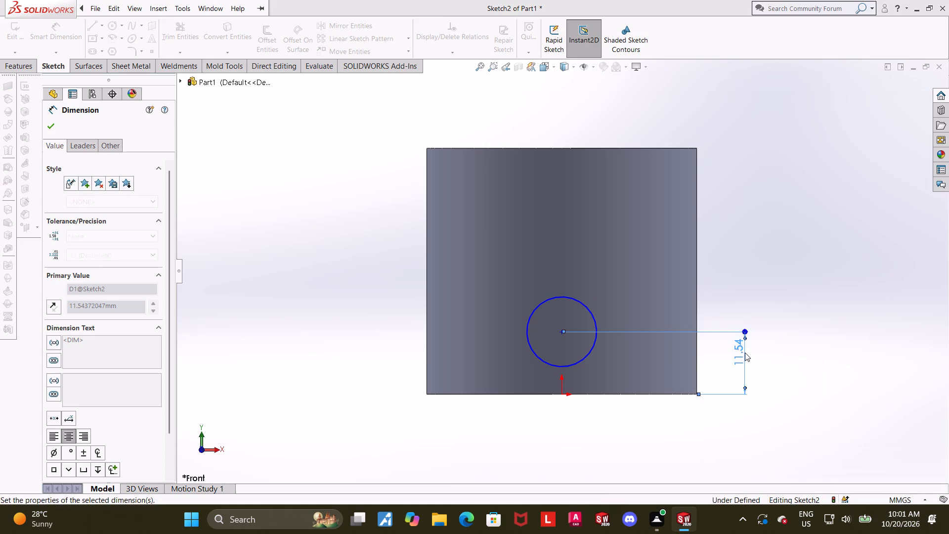
key("Escape")
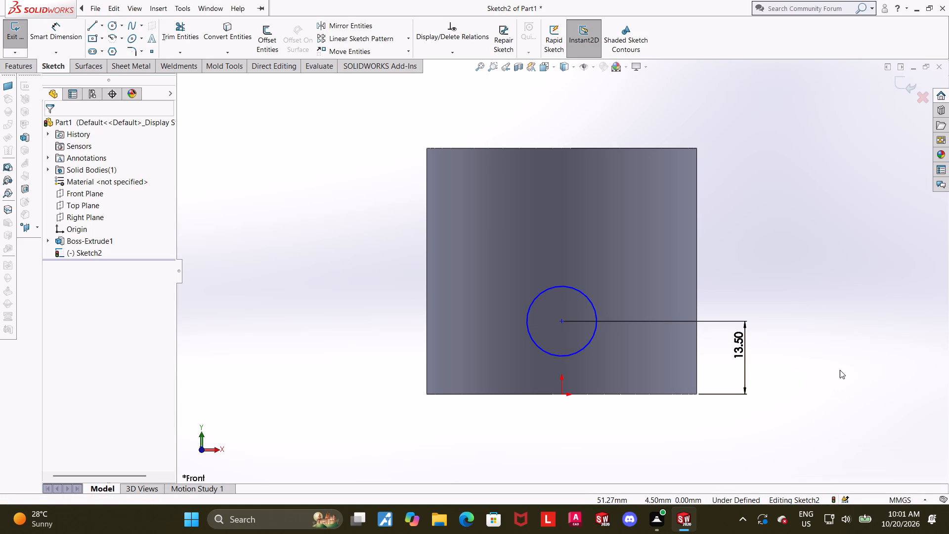
left_click(840, 370)
Add a tangent relation between the circle and the cylinder's bottom edge.
scroll(674, 335, "up", 1)
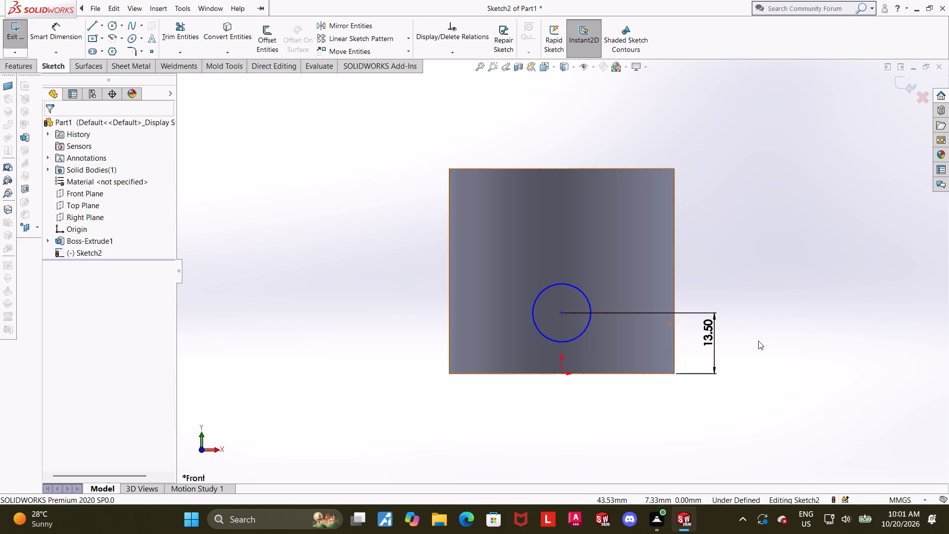
scroll(758, 341, "down", 1)
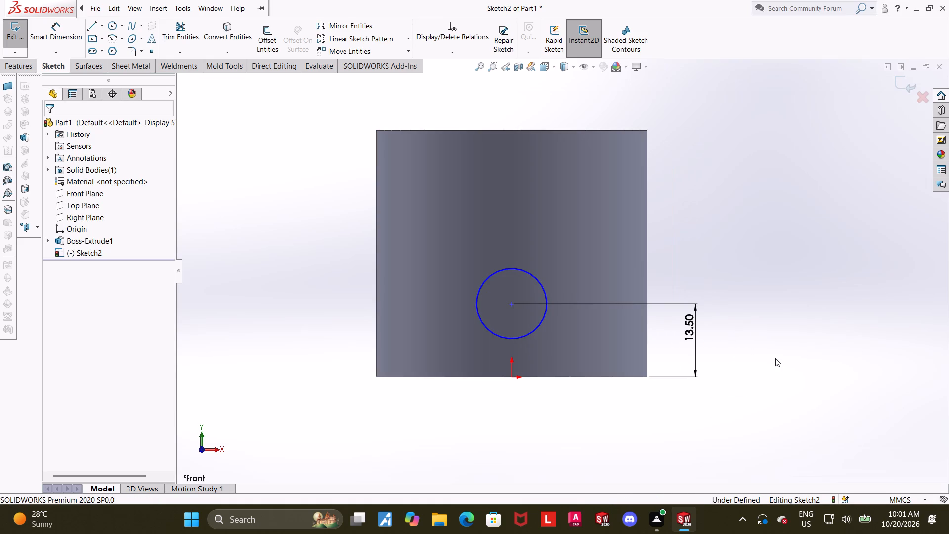
left_click(539, 325, "ctrl")
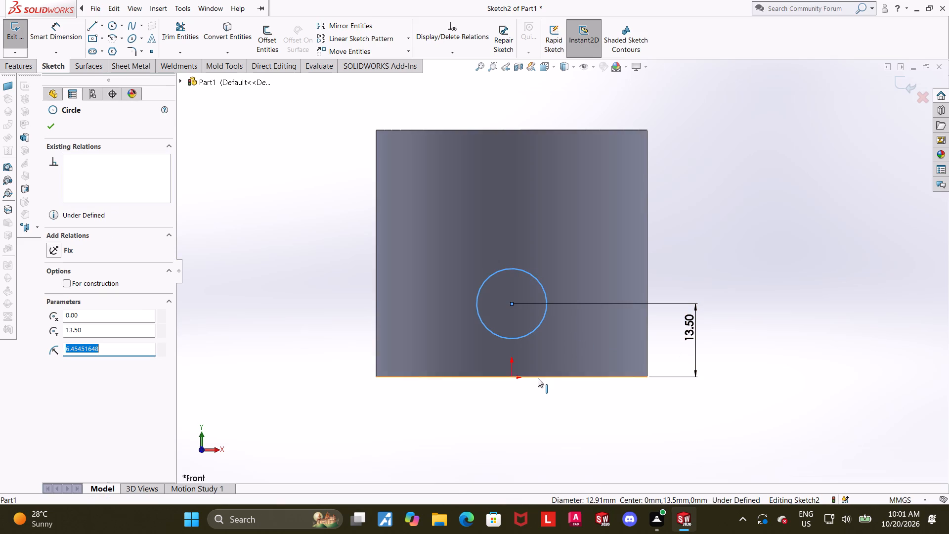
left_click(538, 377, "ctrl")
left_click(54, 303)
left_click(454, 391)
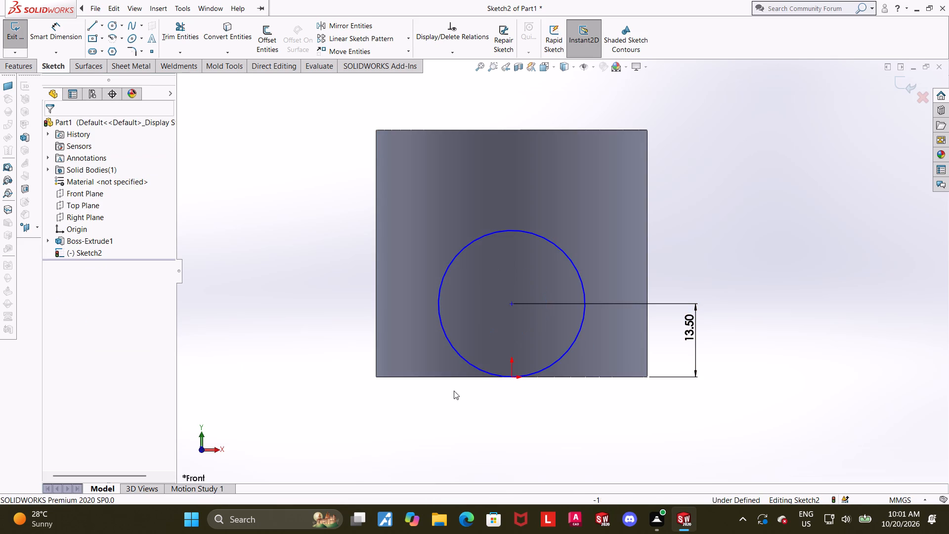
Add a vertical relation between the circle's centre and the origin, and exit the sketch.
scroll(504, 386, "up", 1)
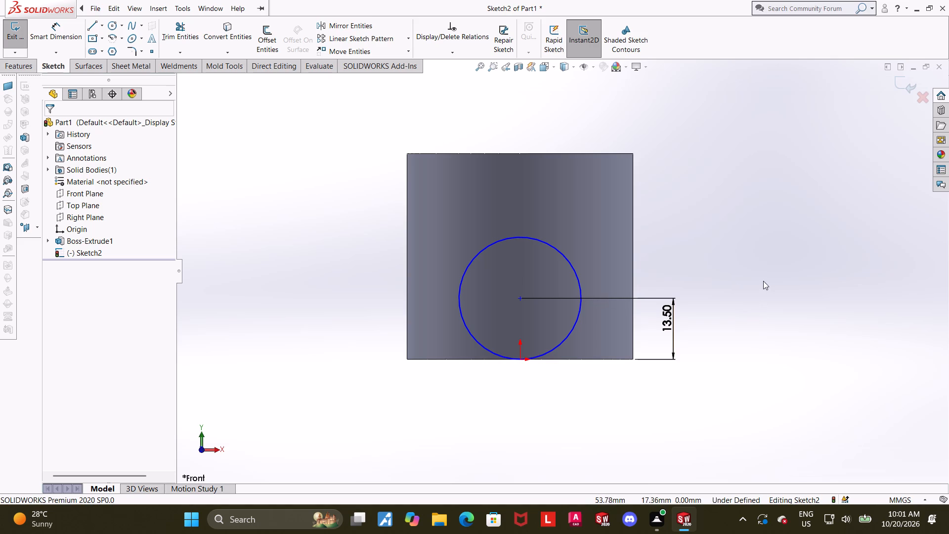
left_click(808, 274)
scroll(755, 274, "up", 2)
scroll(523, 269, "down", 1)
left_click(536, 294)
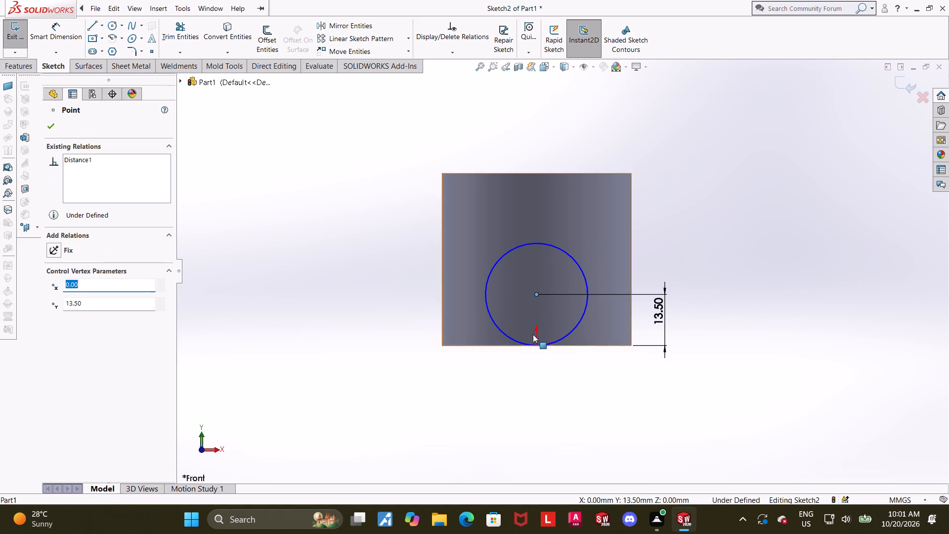
left_click(535, 347, "ctrl")
left_click(51, 313)
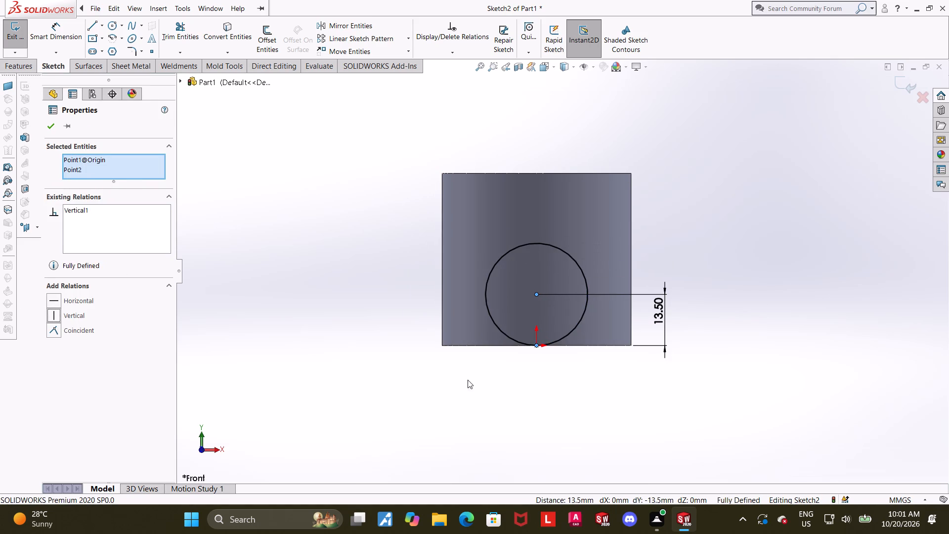
left_click(468, 380)
left_click(905, 88)
Extrude the Front Plane circle sketch as a blind boss with a depth of 25+9 mm, merged with the vertical cylinder.
scroll(766, 162, "up", 2)
middle_click_drag(744, 191, 737, 201)
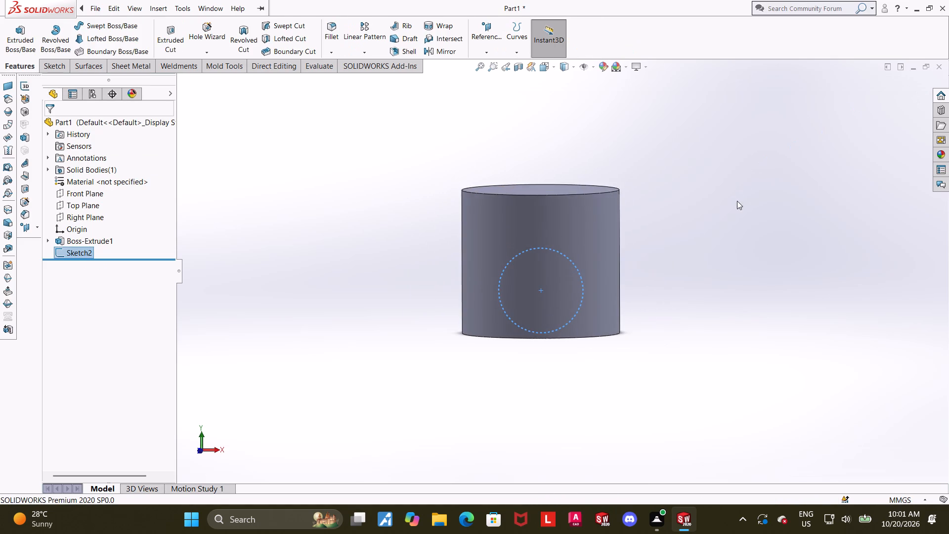
left_click(13, 41)
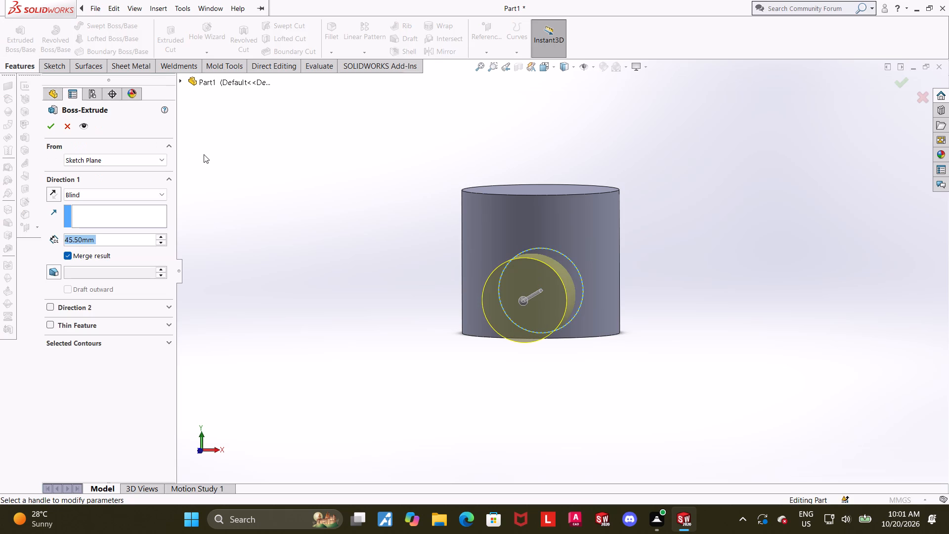
middle_click_drag(297, 215, 301, 238)
scroll(709, 314, "up", 1)
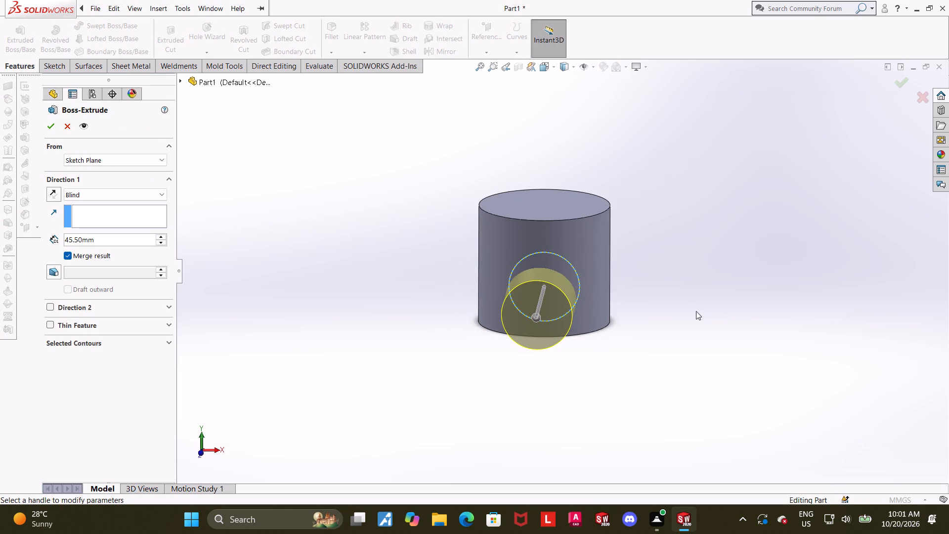
scroll(634, 300, "down", 1)
scroll(508, 278, "down", 1)
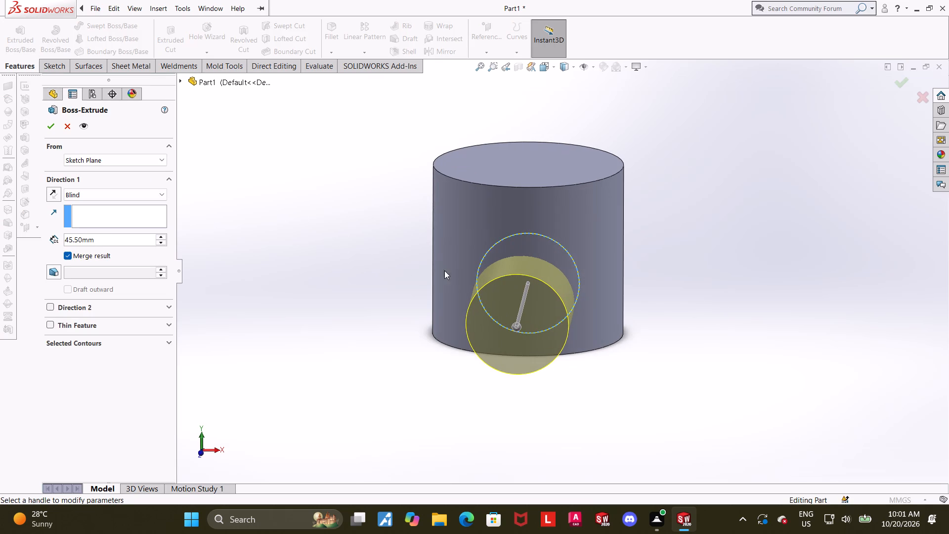
scroll(452, 271, "up", 2)
scroll(470, 271, "down", 1)
left_click(107, 239)
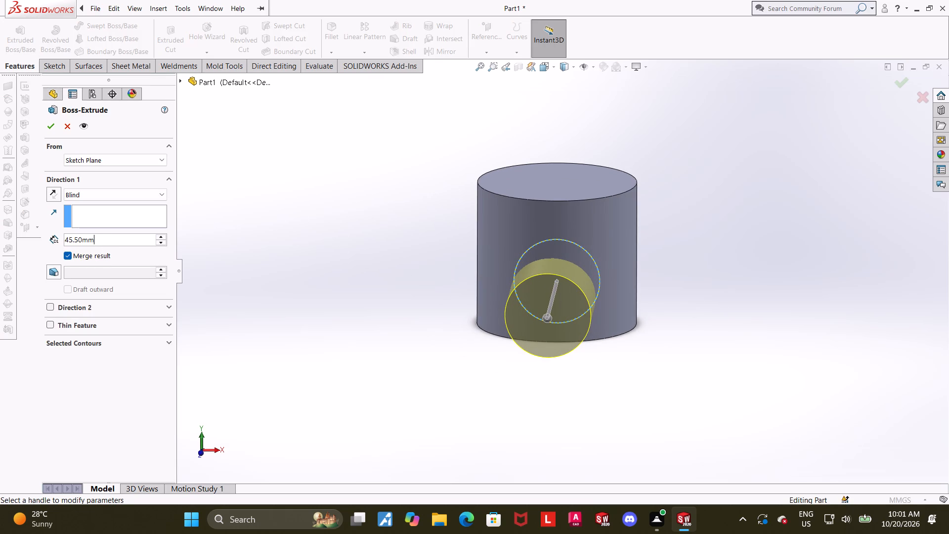
left_click_drag(117, 239, 0, 239)
key("2")
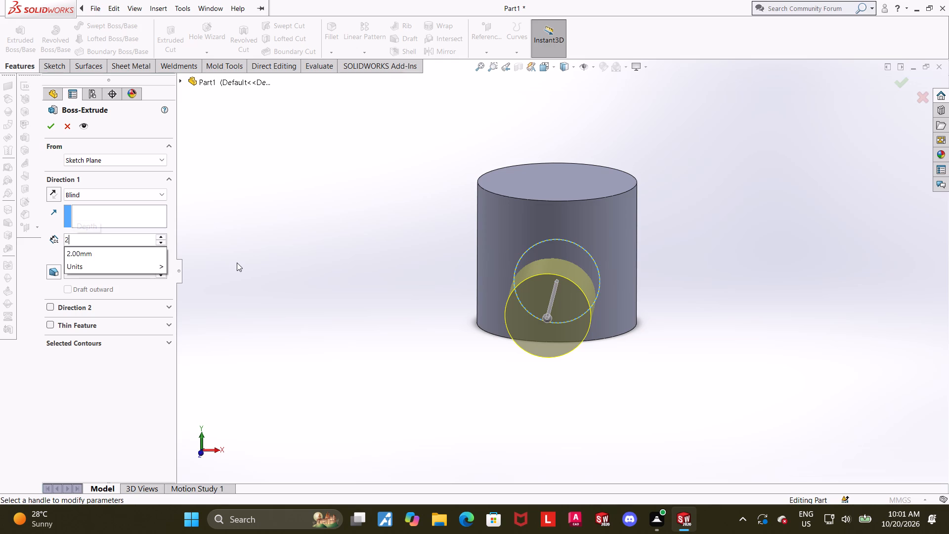
key("5")
key("shift+plus")
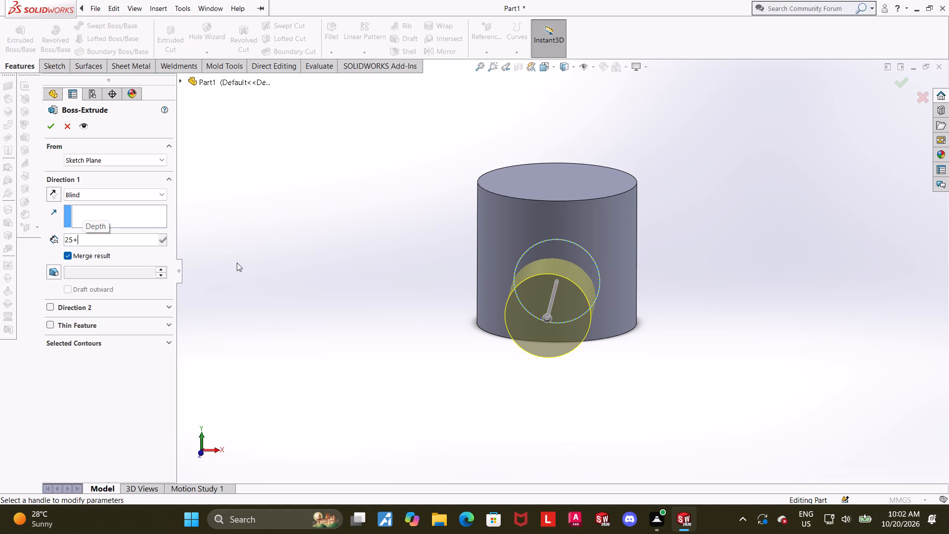
key("9")
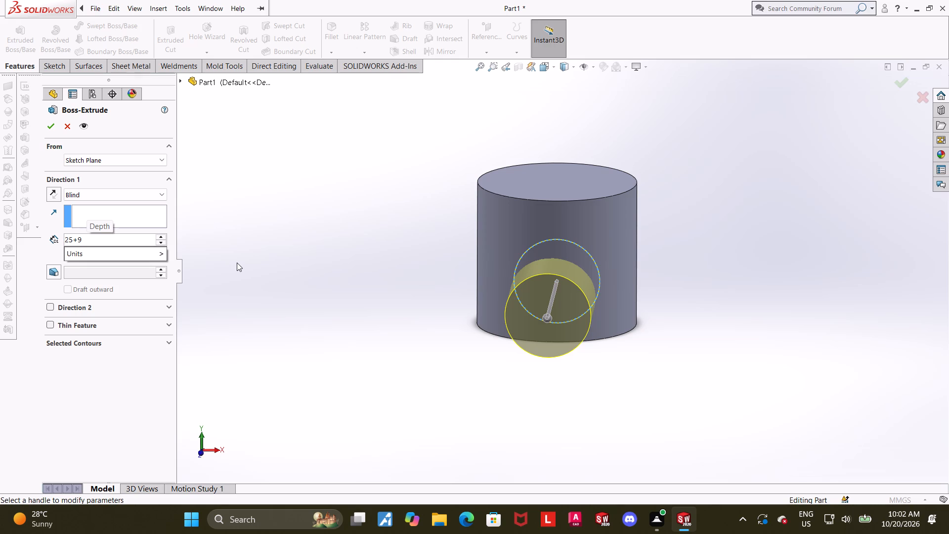
key("Return")
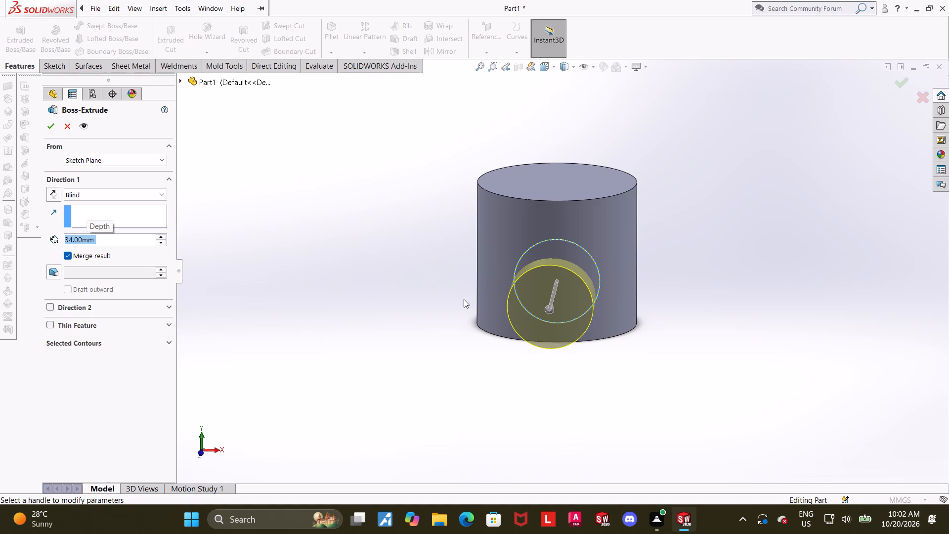
left_click(54, 124)
left_click(446, 346)
Examine the horizontal boss and its junction with the vertical cylinder from several angles.
middle_click_drag(561, 354, 637, 358)
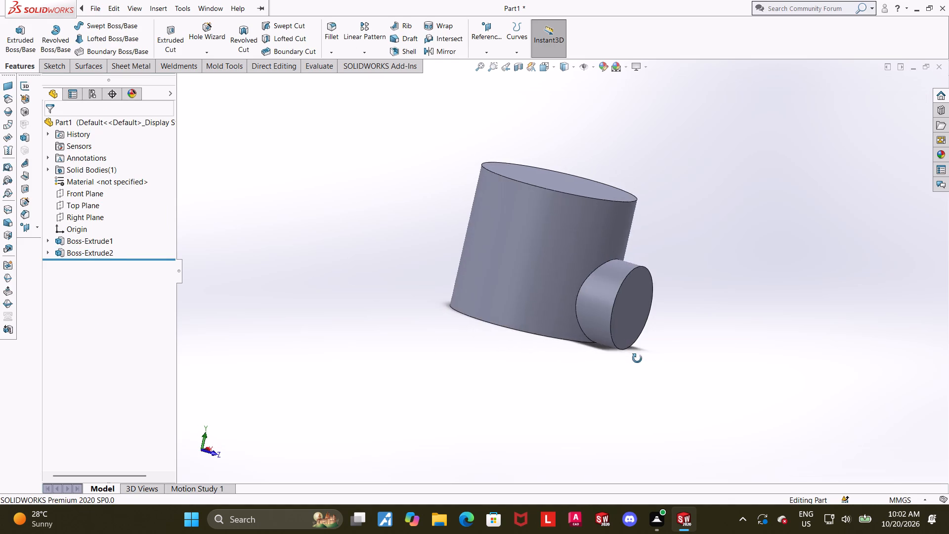
middle_click_drag(637, 358, 569, 368)
scroll(728, 261, "down", 1)
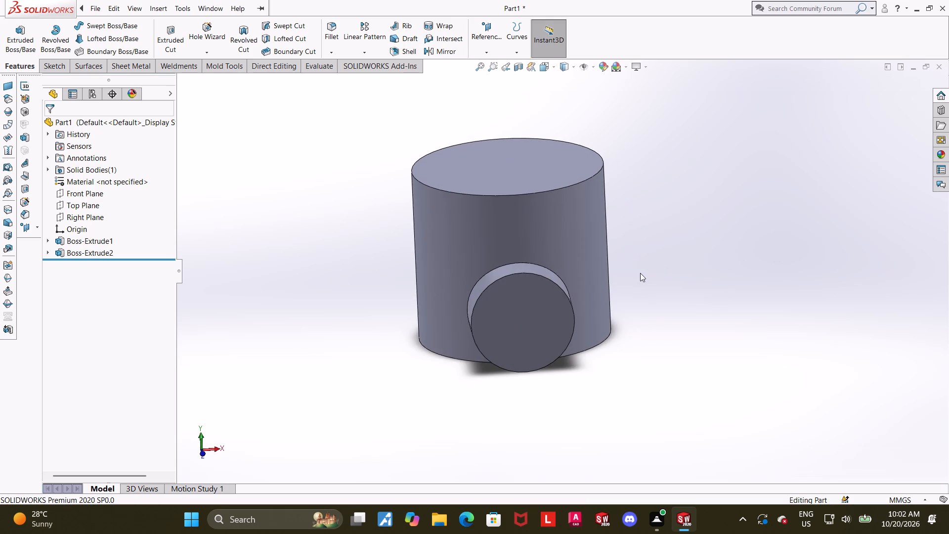
middle_click_drag(624, 277, 609, 279)
scroll(501, 287, "down", 1)
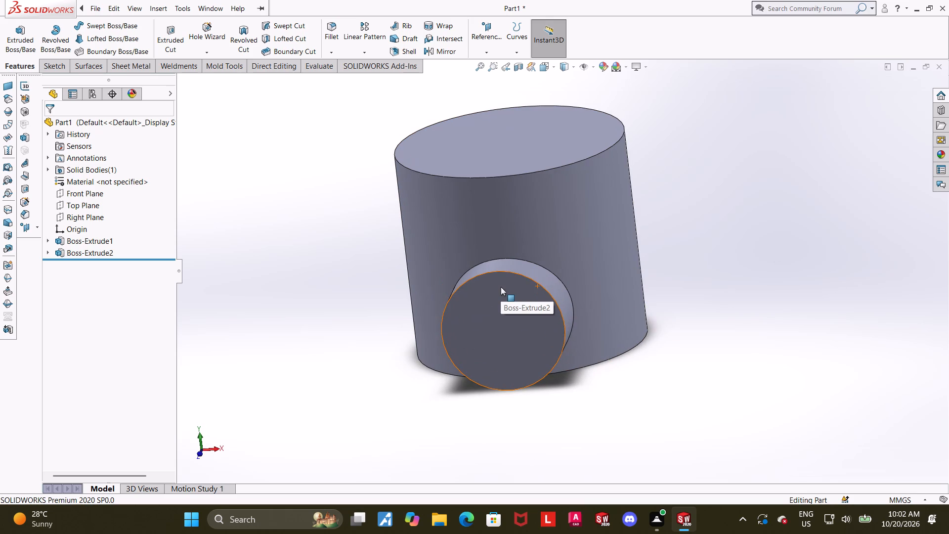
scroll(501, 288, "up", 1)
middle_click_drag(501, 292, 494, 304)
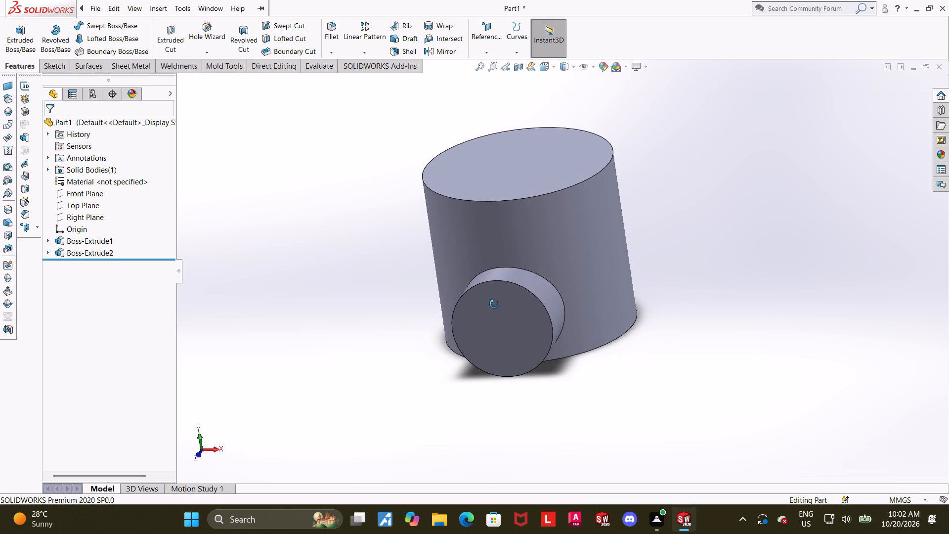
middle_click_drag(494, 304, 494, 304)
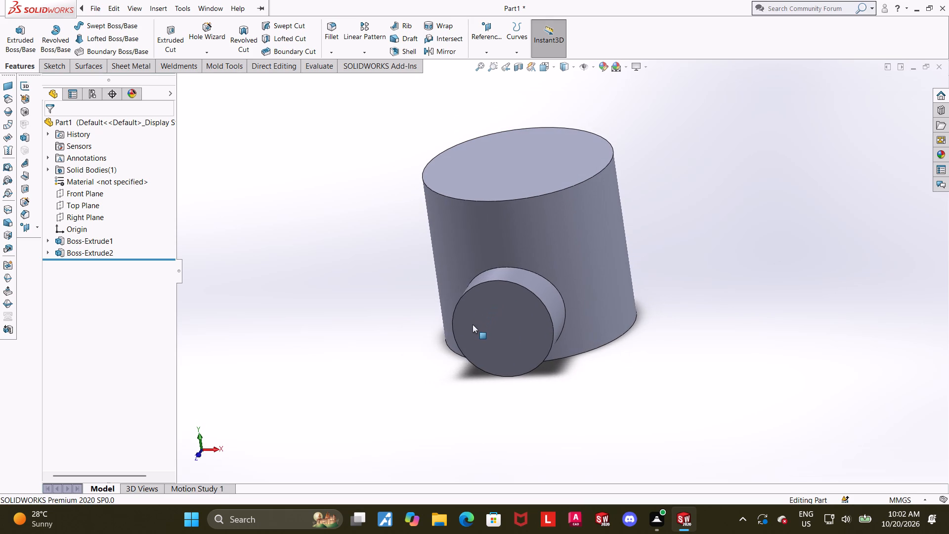
middle_click_drag(473, 324, 478, 326)
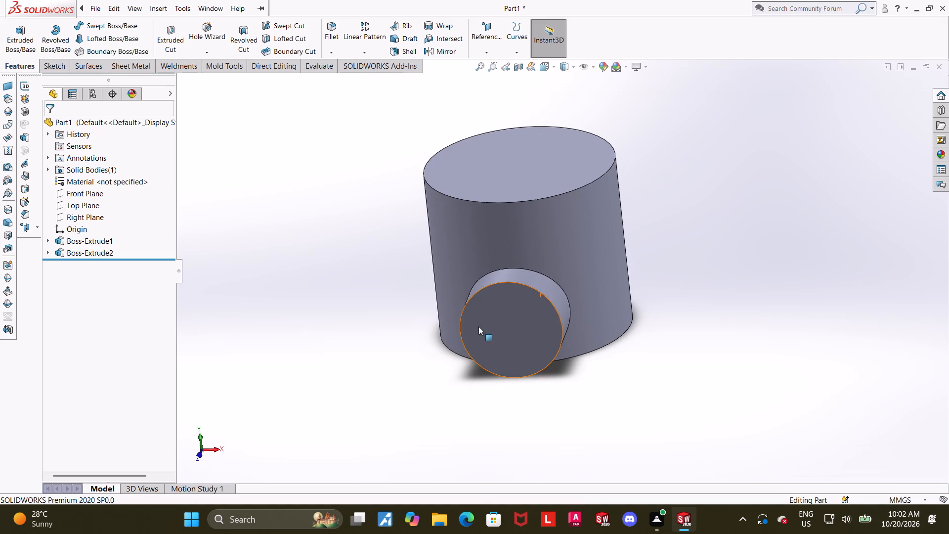
scroll(478, 326, "up", 1)
scroll(697, 290, "down", 1)
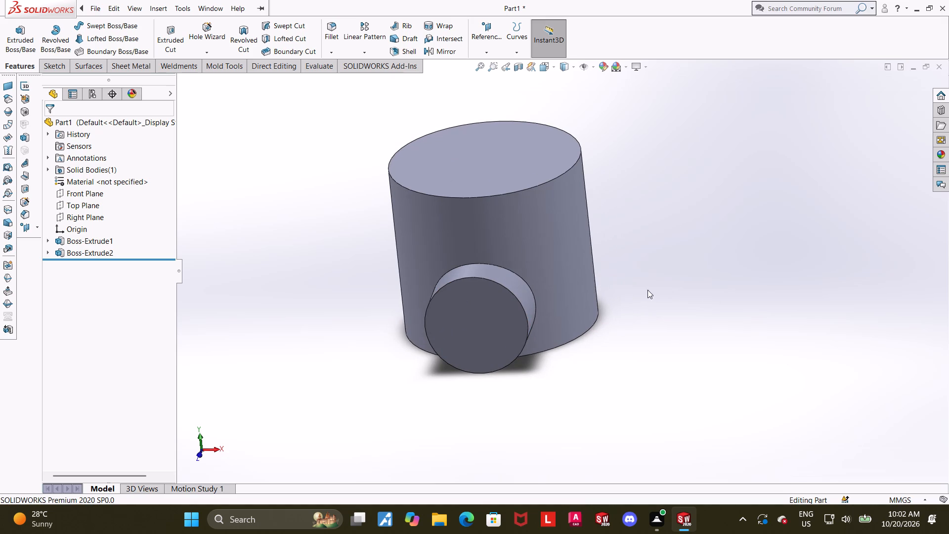
middle_click_drag(624, 298, 638, 309)
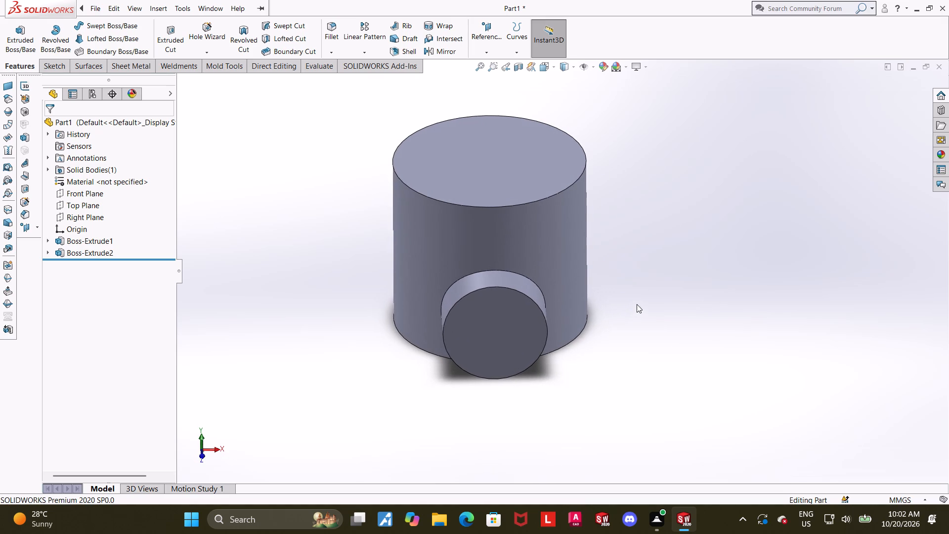
scroll(561, 320, "up", 1)
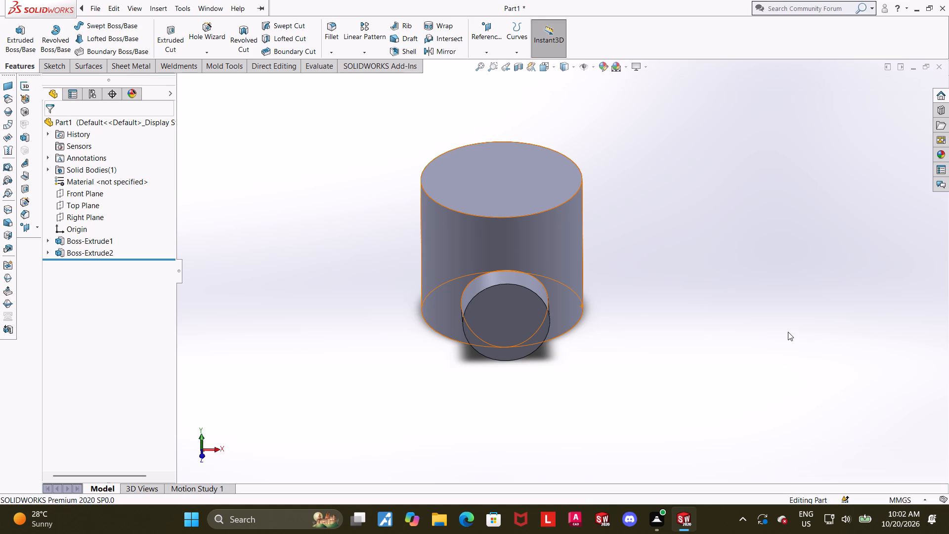
scroll(636, 313, "up", 2)
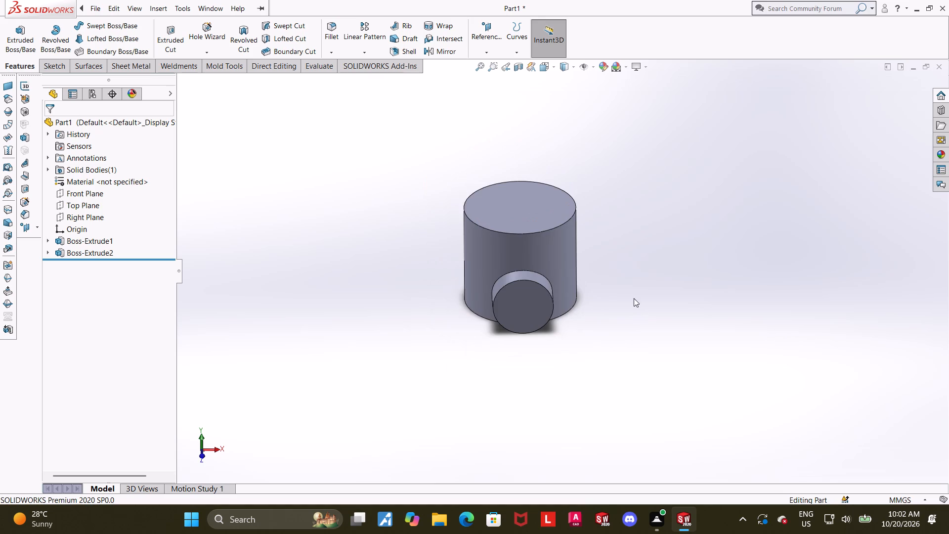
middle_click_drag(636, 294, 652, 289)
scroll(544, 262, "down", 2)
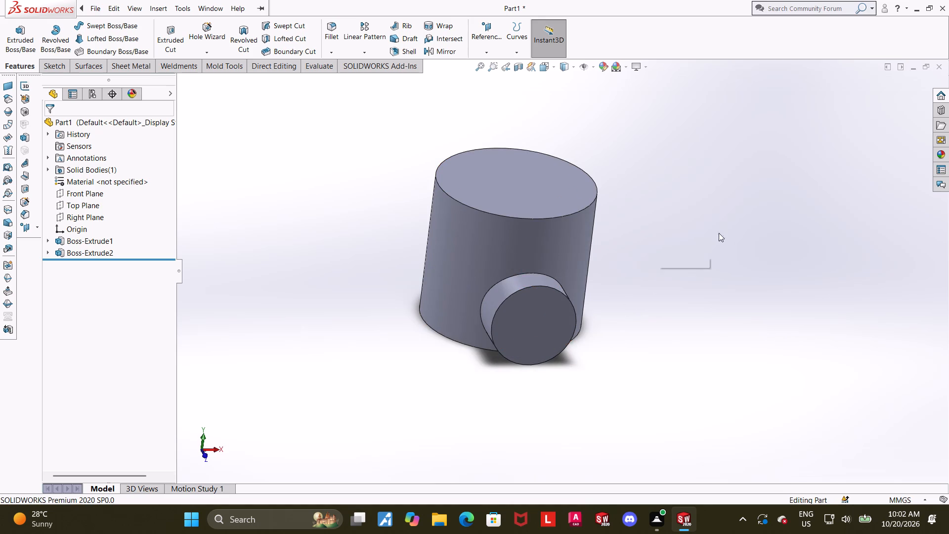
scroll(712, 236, "up", 2)
scroll(706, 251, "down", 1)
middle_click_drag(700, 254, 674, 247)
scroll(505, 301, "down", 1)
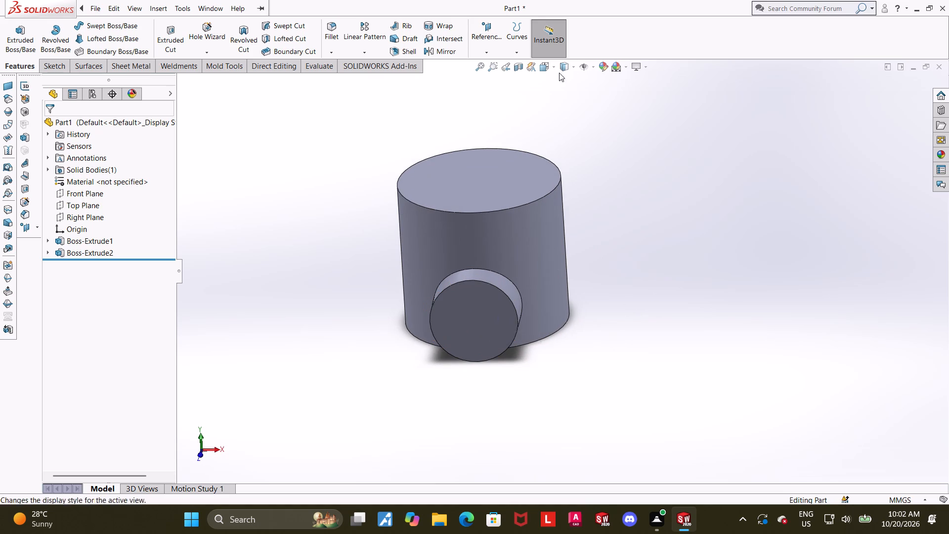
scroll(574, 118, "up", 4)
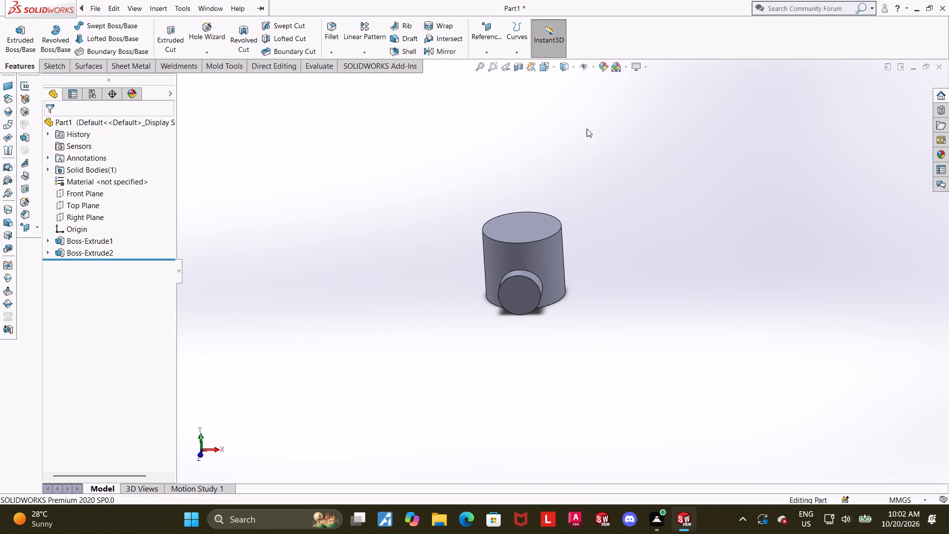
Create a reference plane offset 107 mm above the Top Plane.
left_click(761, 183)
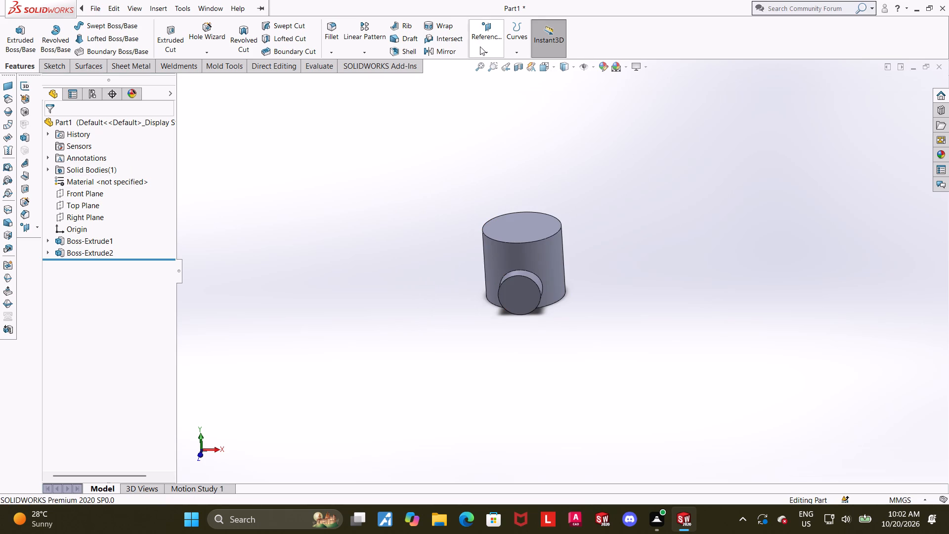
left_click(480, 46)
left_click(490, 60)
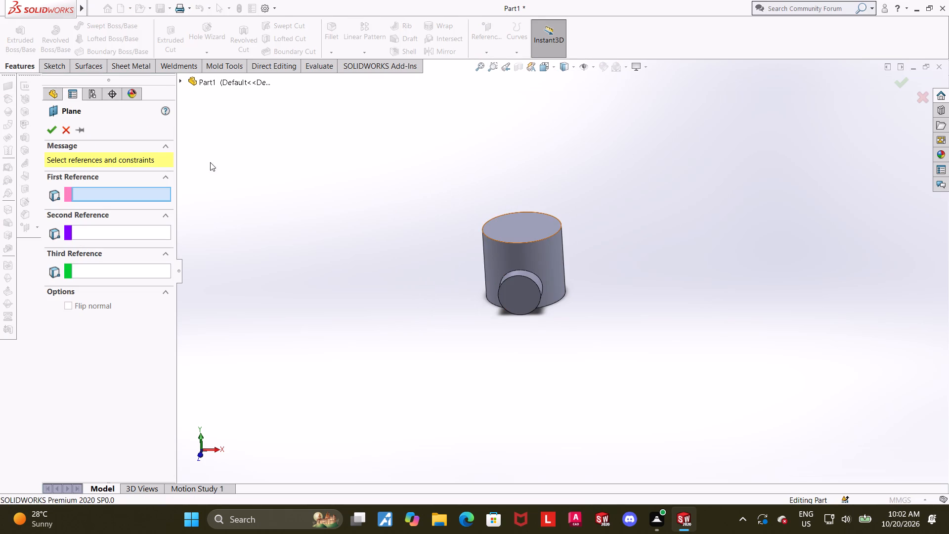
left_click(181, 87)
left_click(211, 164)
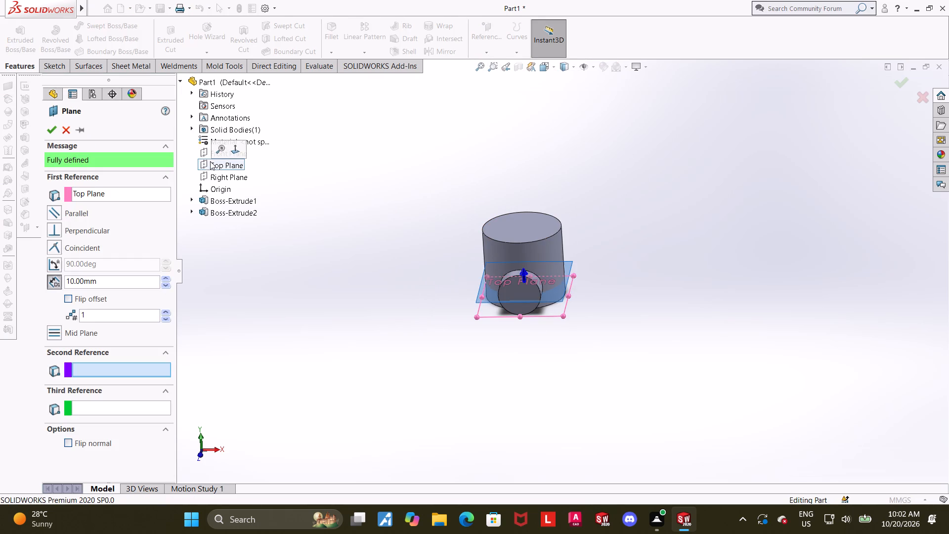
left_click_drag(110, 282, 18, 284)
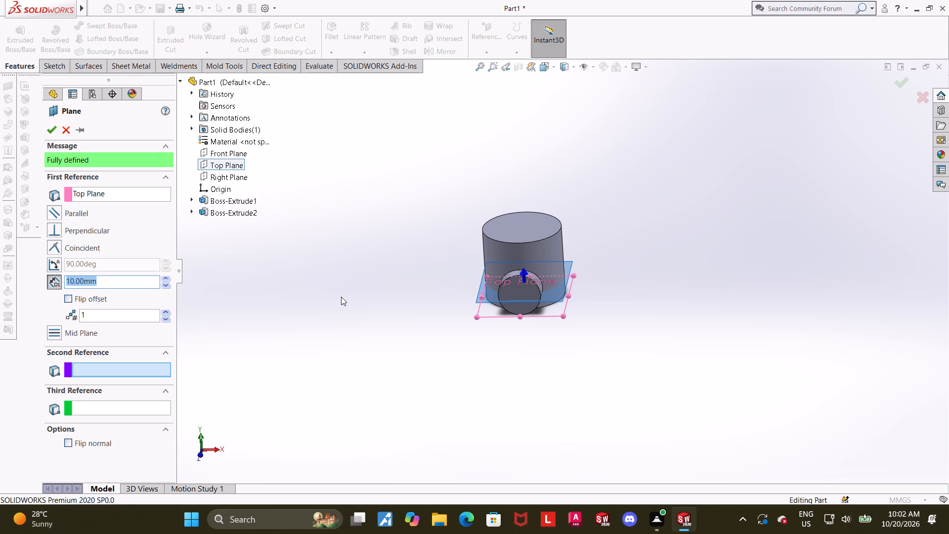
type("107")
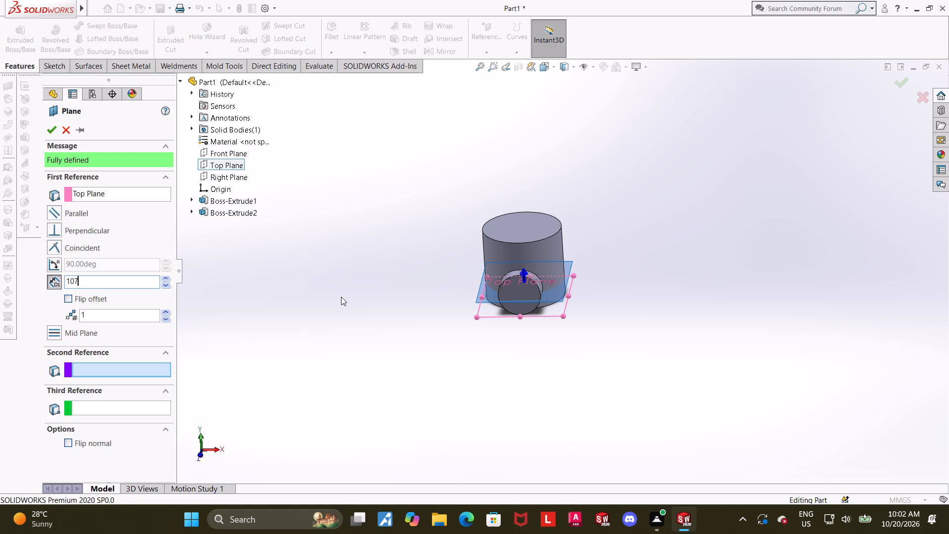
key("Return")
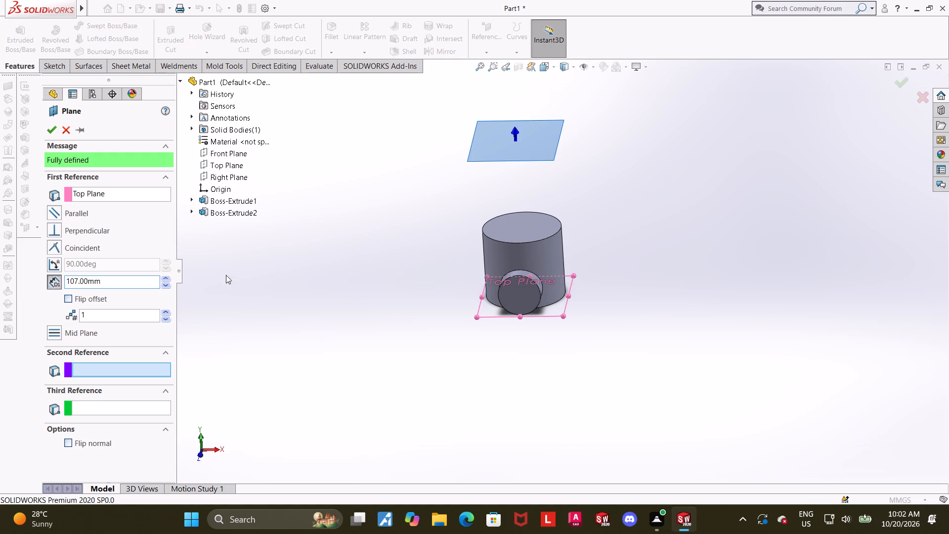
left_click(51, 124)
left_click(362, 324)
Reposition the new plane's displayed outline to the side of the vertical cylinder and widen it.
scroll(368, 317, "up", 4)
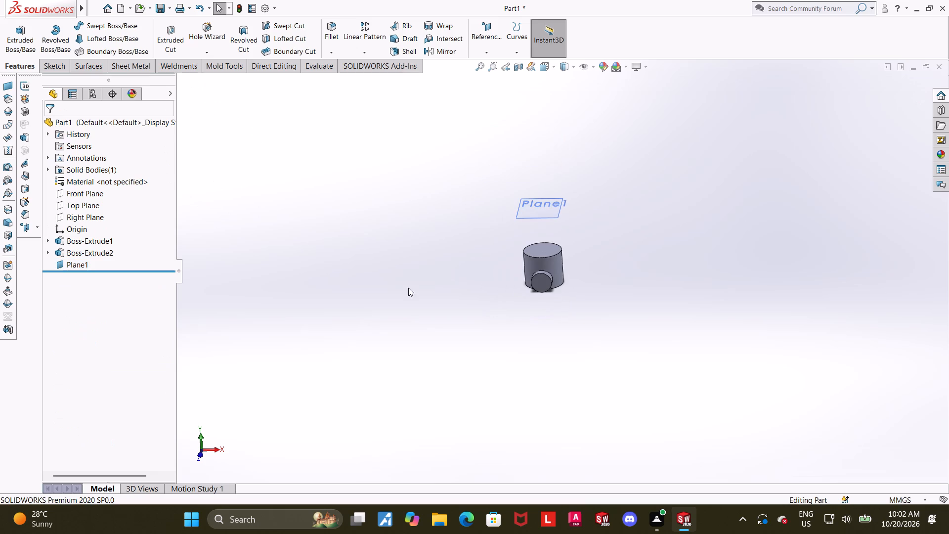
scroll(710, 213, "down", 3)
left_click_drag(427, 214, 607, 229)
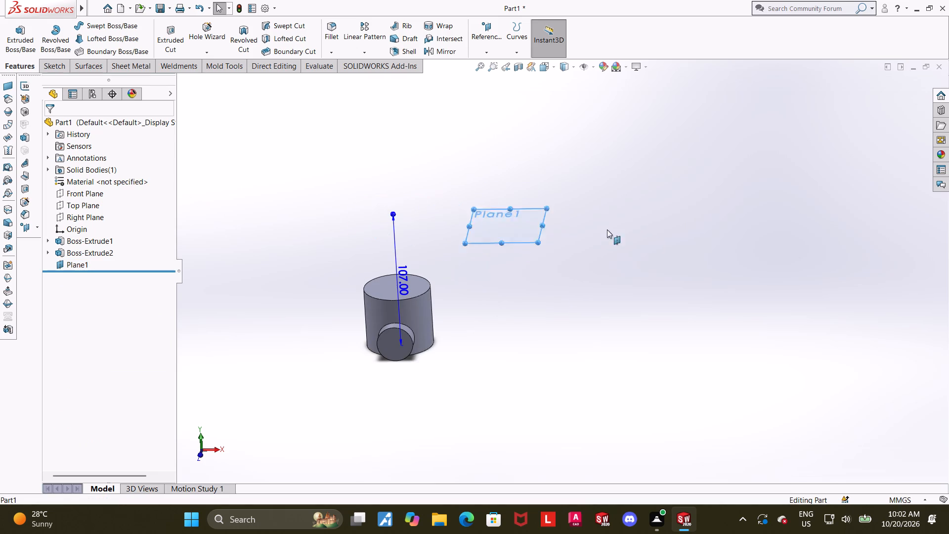
left_click_drag(607, 229, 654, 175)
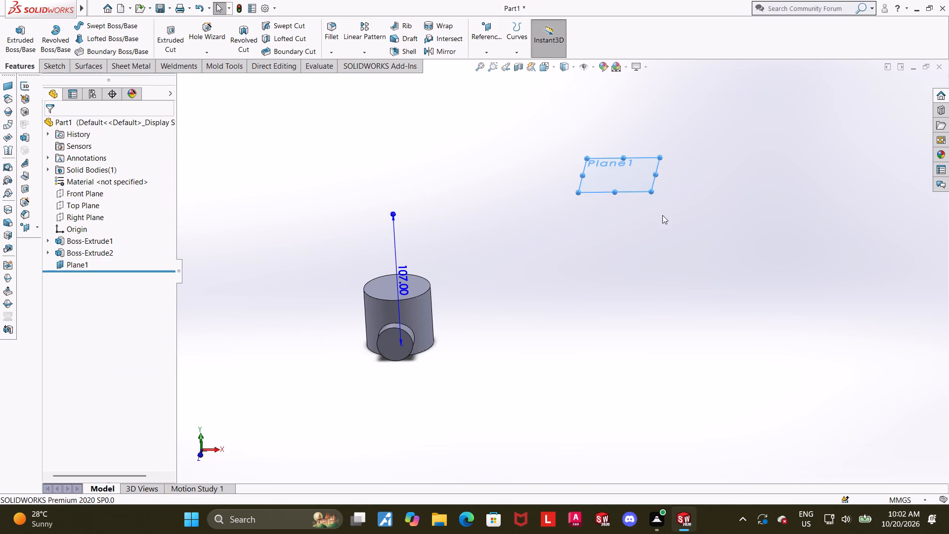
left_click_drag(642, 181, 496, 170)
left_click_drag(655, 175, 453, 177)
left_click(618, 260)
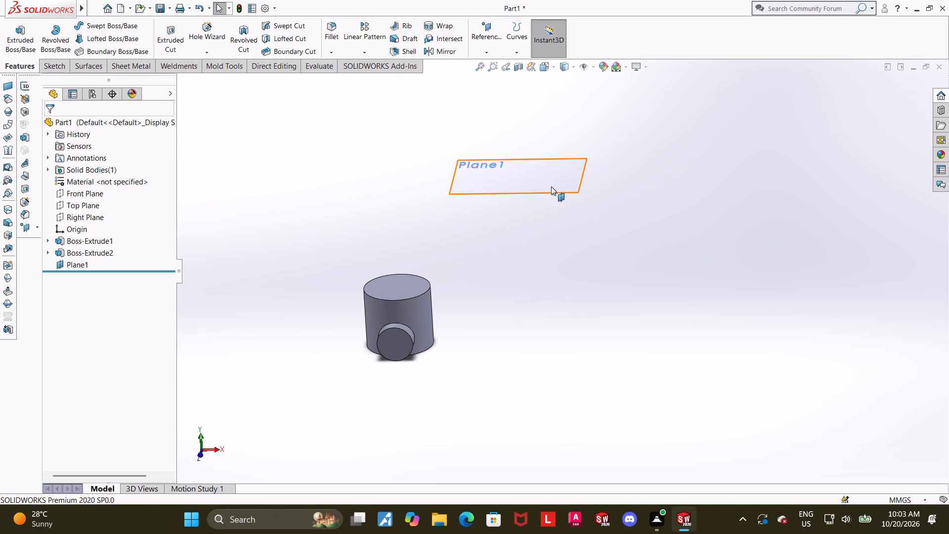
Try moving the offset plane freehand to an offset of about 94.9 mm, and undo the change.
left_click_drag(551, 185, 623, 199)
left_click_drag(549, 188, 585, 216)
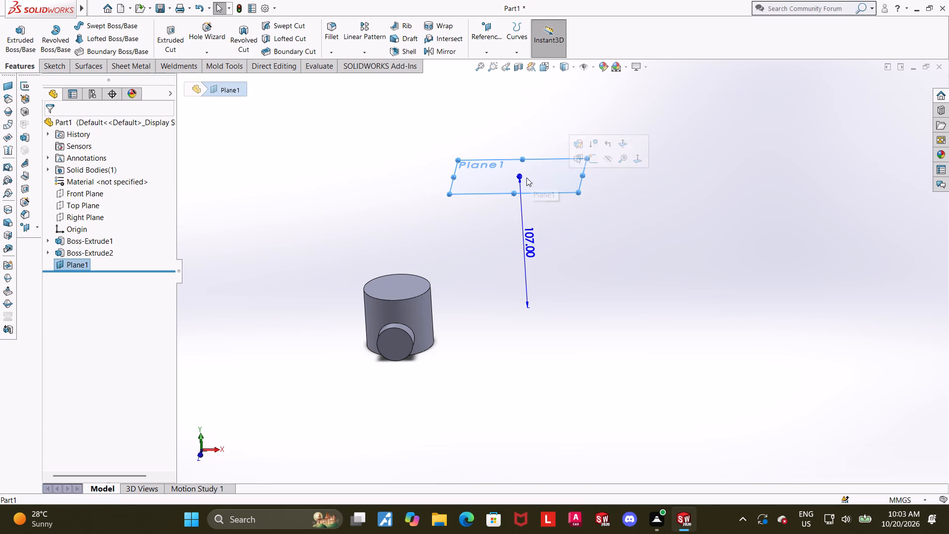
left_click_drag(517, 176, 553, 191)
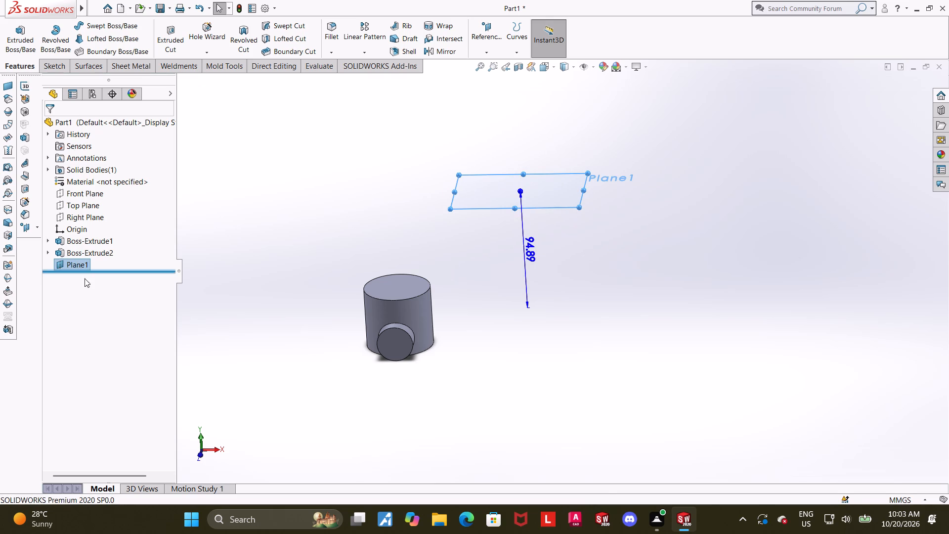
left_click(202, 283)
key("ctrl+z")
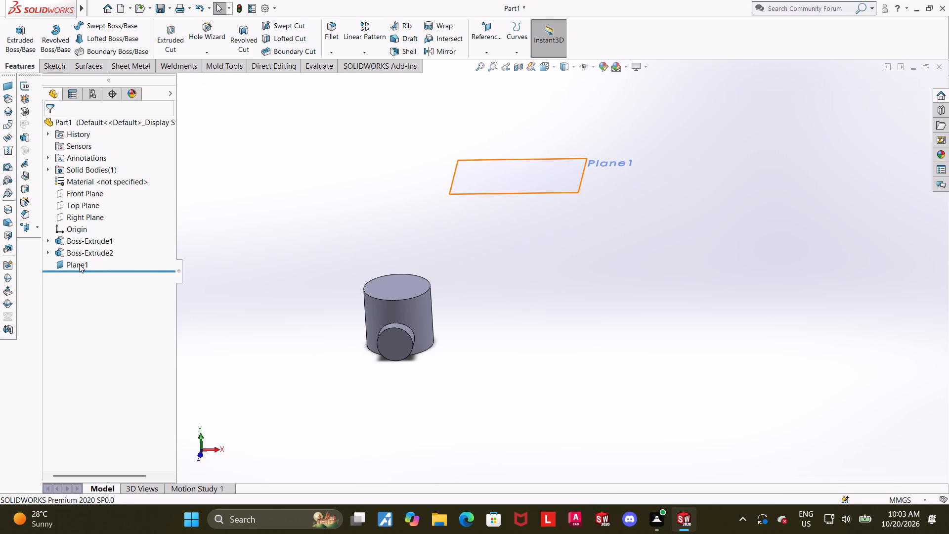
Review the offset plane's definition and close it without changing its reference or distance.
left_click(79, 264)
left_click(90, 238)
middle_click_drag(485, 331, 483, 311)
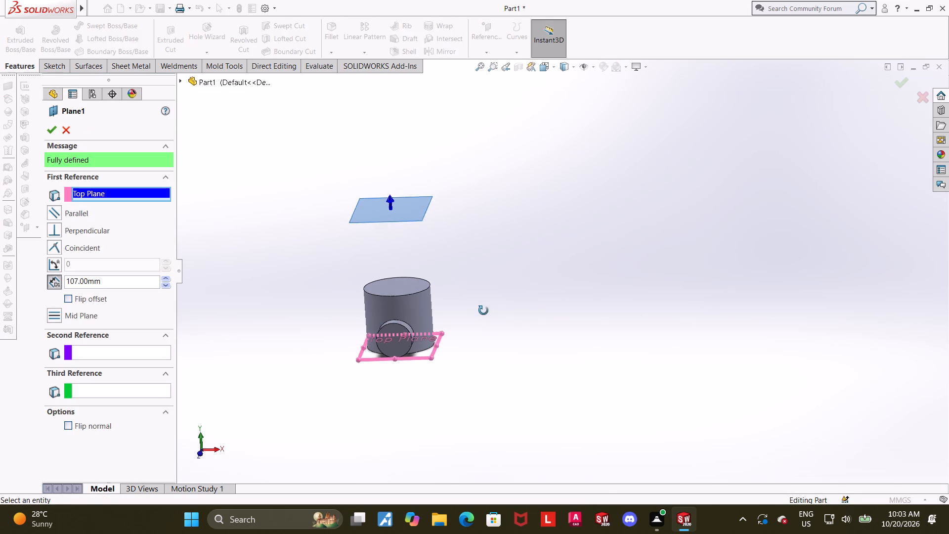
middle_click_drag(483, 311, 483, 302)
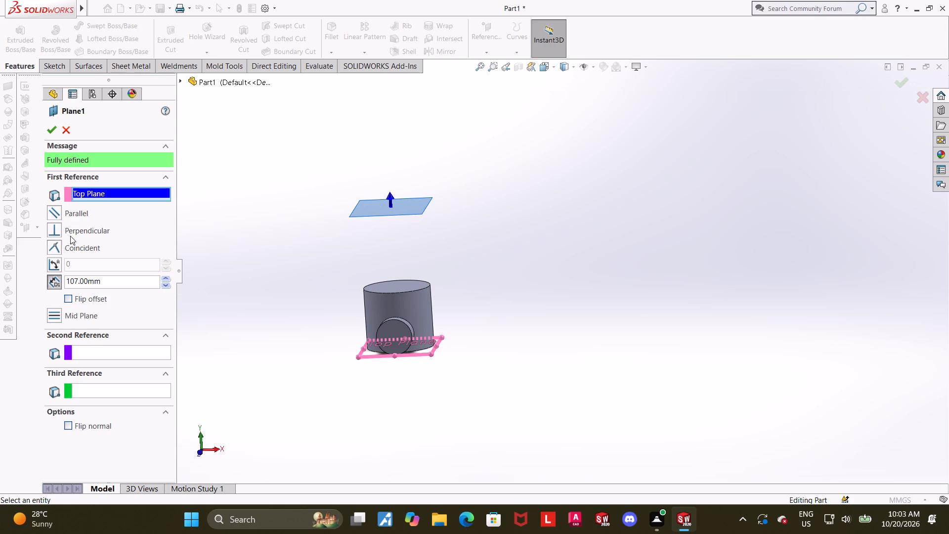
left_click(54, 132)
left_click(229, 197)
Start a sketch on the offset plane and draw a circle beside the cylinder, centred about 114 mm from the origin along X.
middle_click_drag(496, 235, 510, 278)
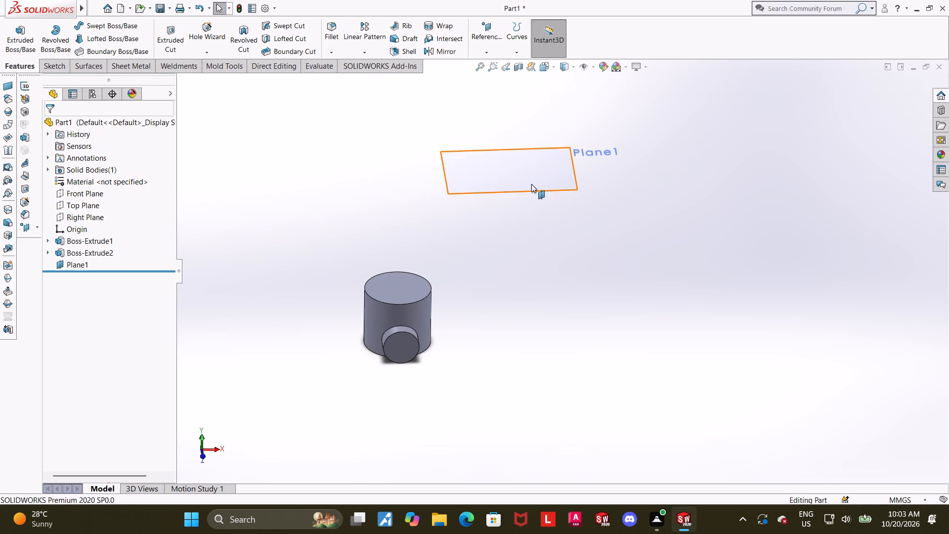
left_click(530, 175)
left_click(574, 148)
left_click(56, 278)
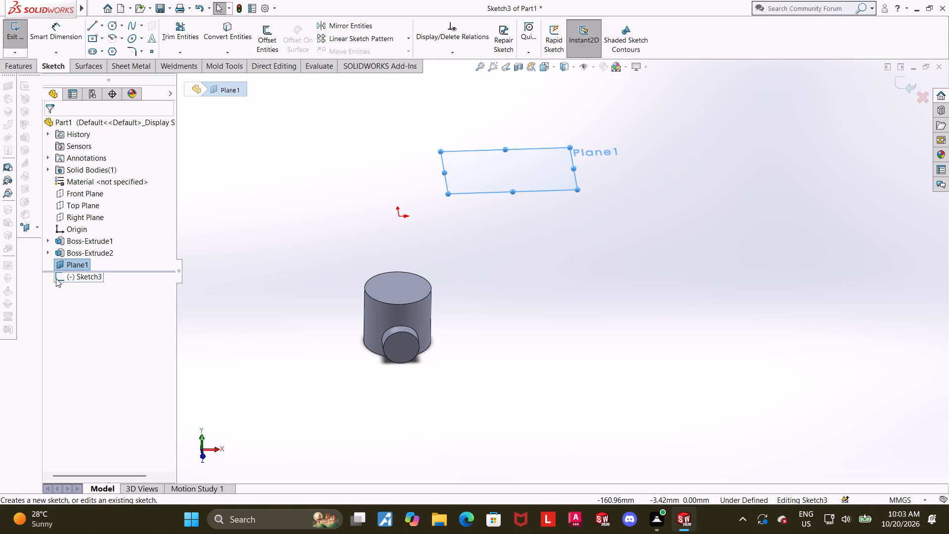
left_click(86, 268)
left_click(112, 22)
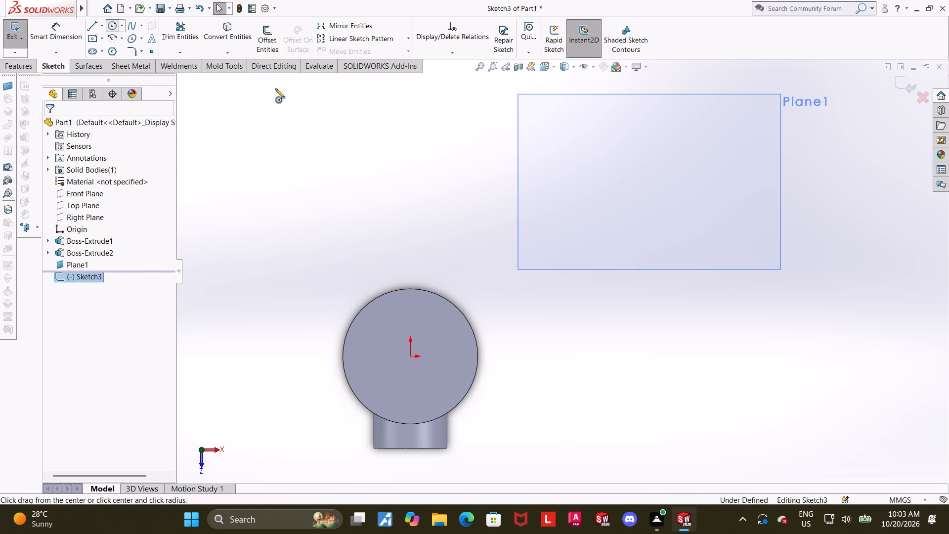
scroll(707, 246, "up", 3)
scroll(664, 326, "down", 1)
left_click(644, 316)
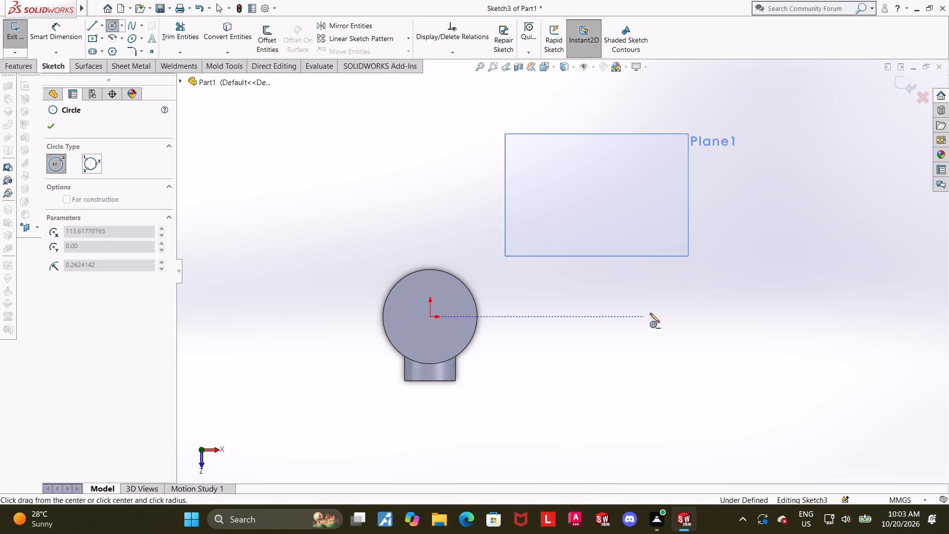
left_click(687, 278)
key("Escape")
left_click(756, 217)
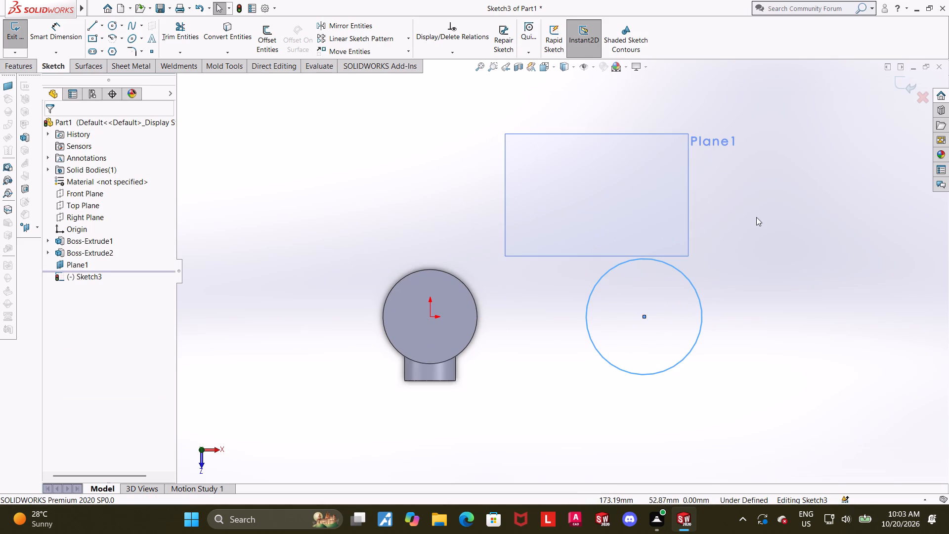
Dimension the new circle's diameter as 50 mm.
left_click(78, 28)
scroll(644, 272, "up", 1)
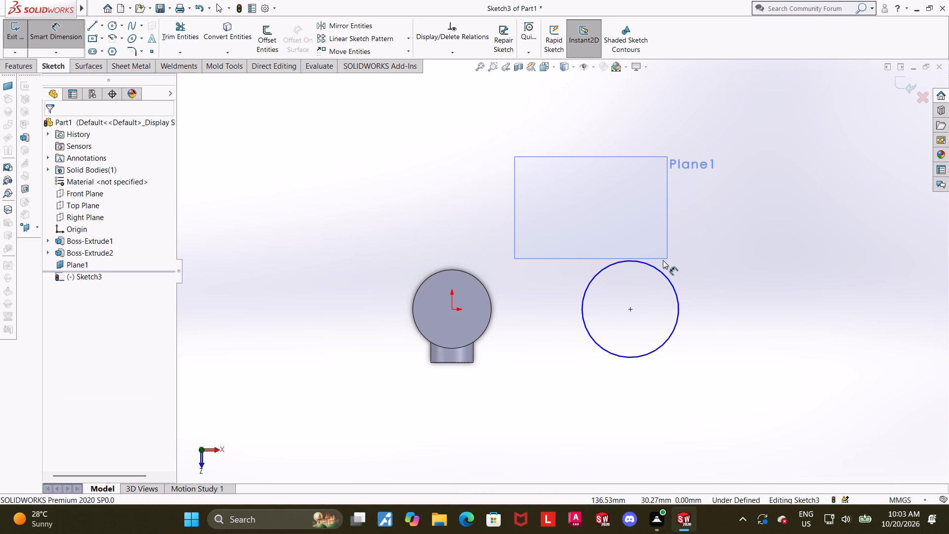
left_click(662, 271)
left_click(682, 269)
type("50")
key("Return")
key("Escape")
left_click(765, 293)
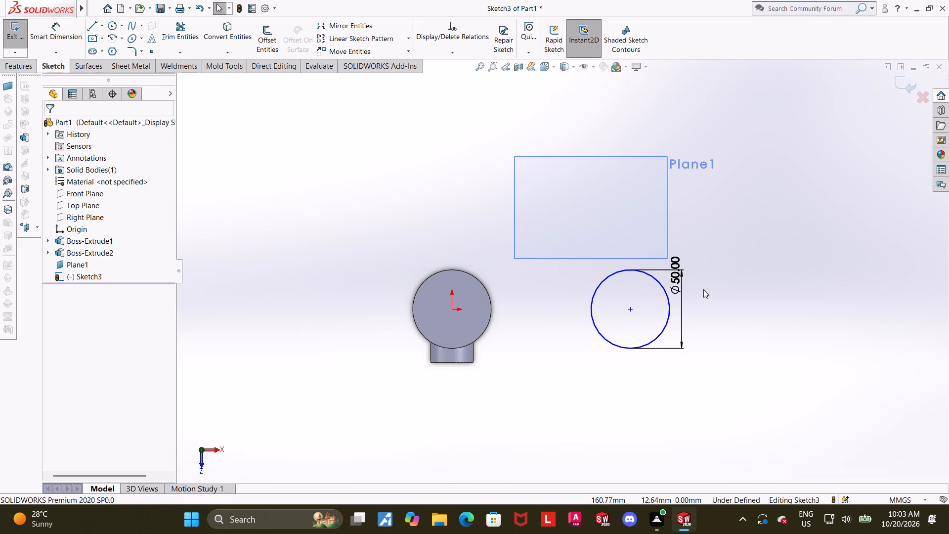
Add a horizontal relation between the circle's centre and the origin.
left_click(629, 310)
left_click(452, 311, "ctrl")
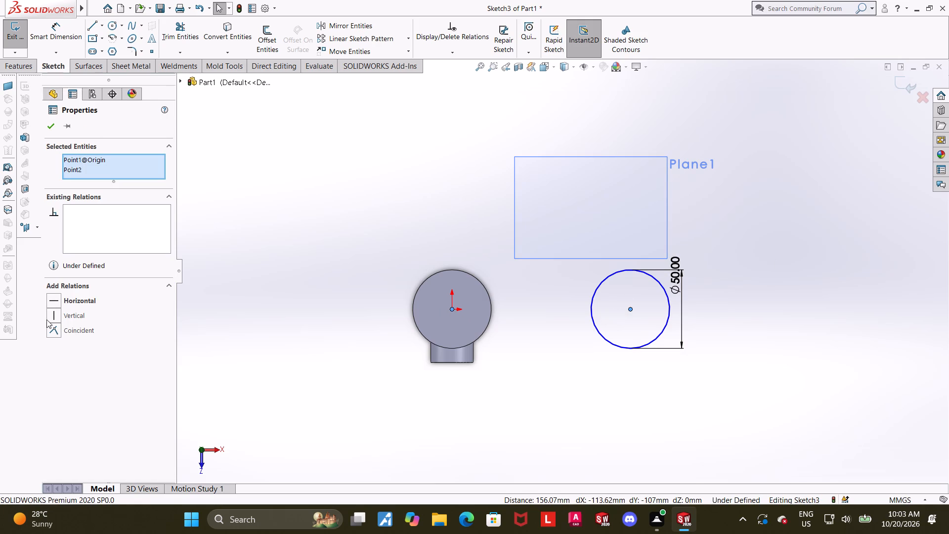
left_click(53, 303)
left_click(47, 126)
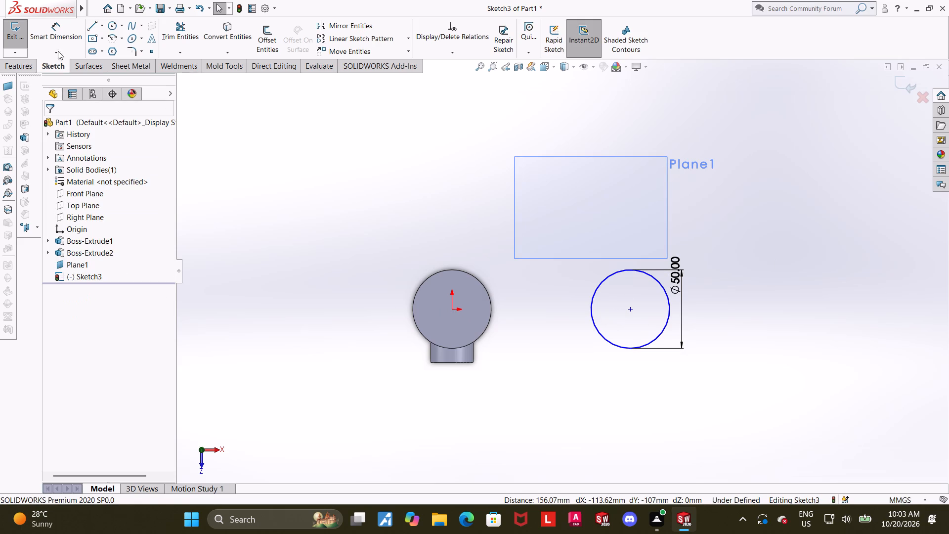
Dimension the distance between the origin and the circle's centre as 110 mm.
left_click(58, 38)
left_click(452, 309)
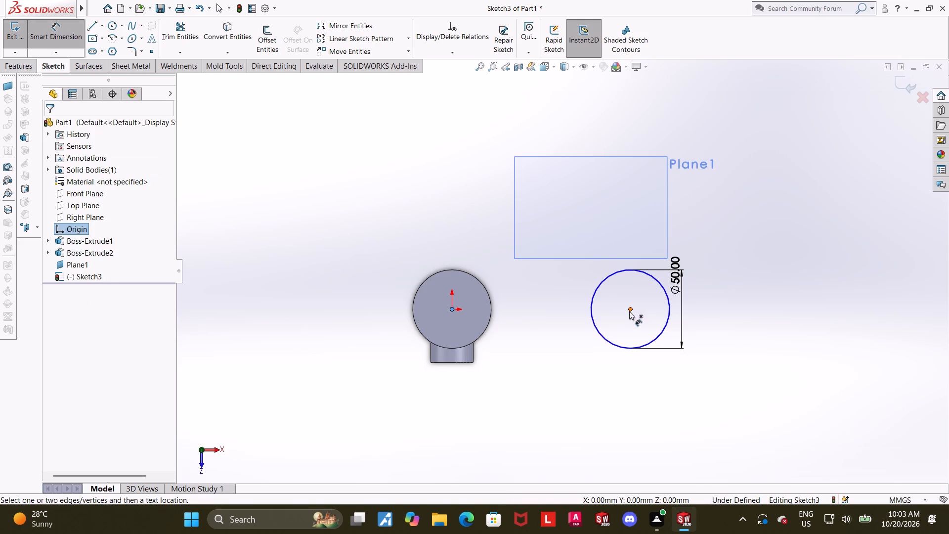
left_click(629, 311)
left_click(590, 238)
type("110")
key("Return")
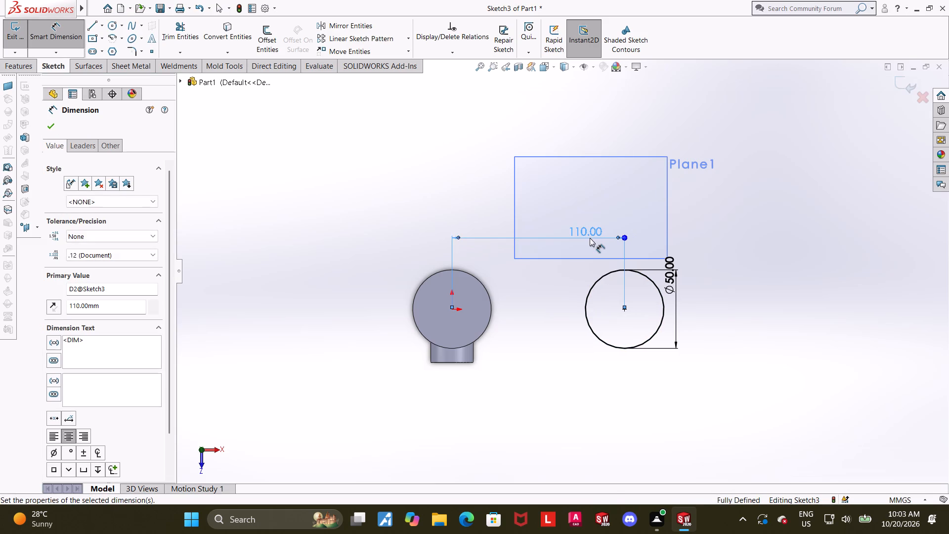
key("Escape")
left_click(912, 285)
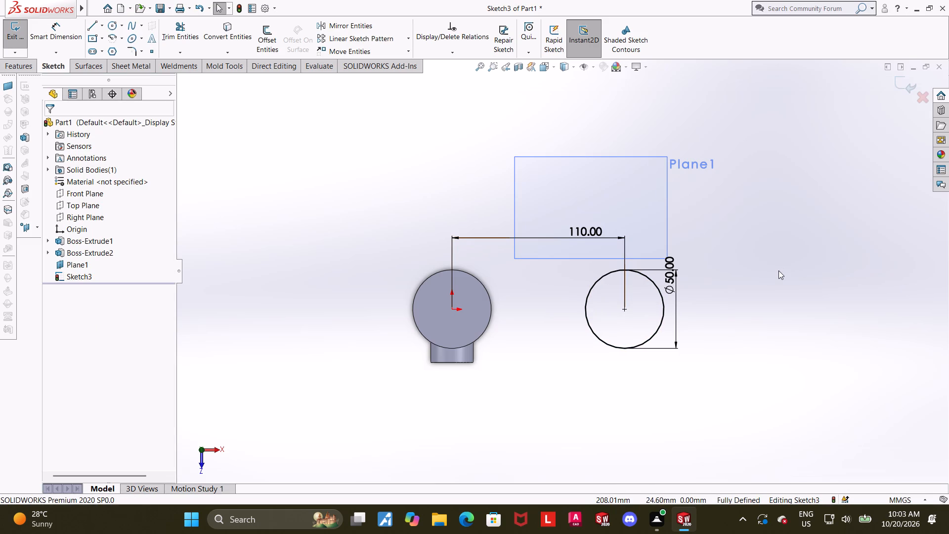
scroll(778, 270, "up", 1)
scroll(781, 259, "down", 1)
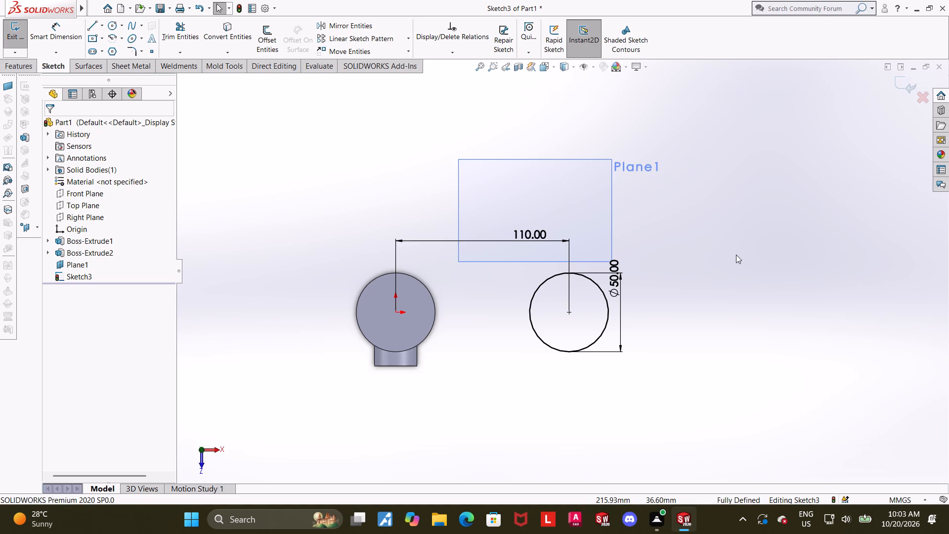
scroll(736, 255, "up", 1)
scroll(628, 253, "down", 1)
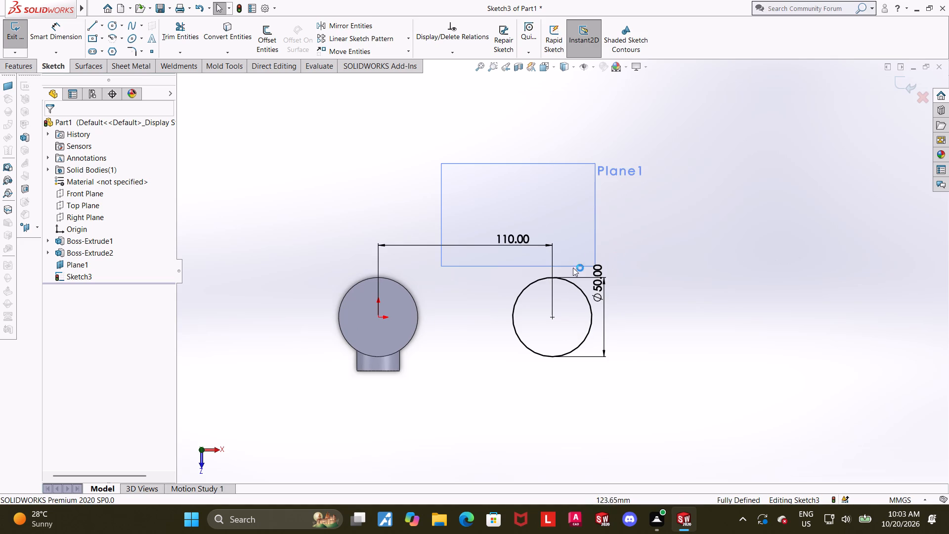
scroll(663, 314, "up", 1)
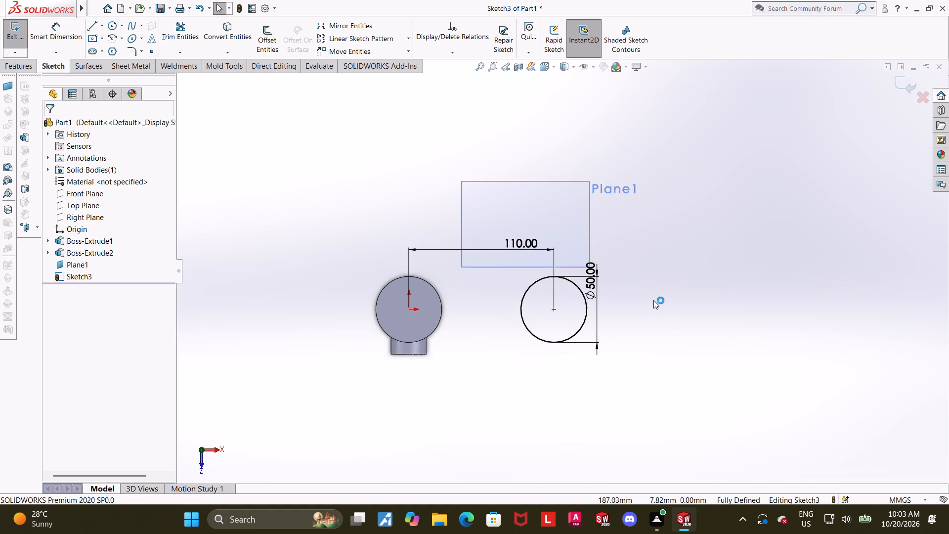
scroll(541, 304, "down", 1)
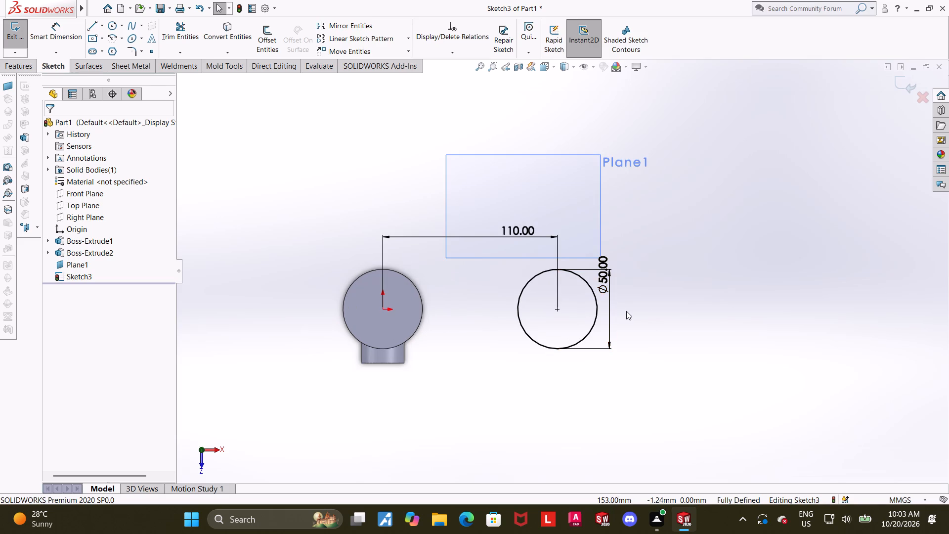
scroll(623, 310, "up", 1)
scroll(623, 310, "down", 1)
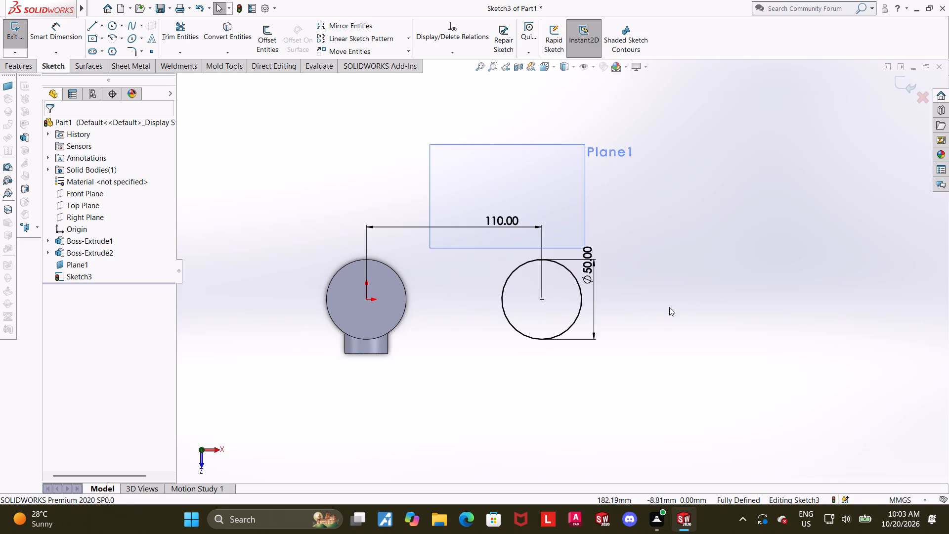
Finish the sketch and extrude the 50 mm circle upward from the offset plane to a blind depth of 45.5 mm.
left_click(911, 85)
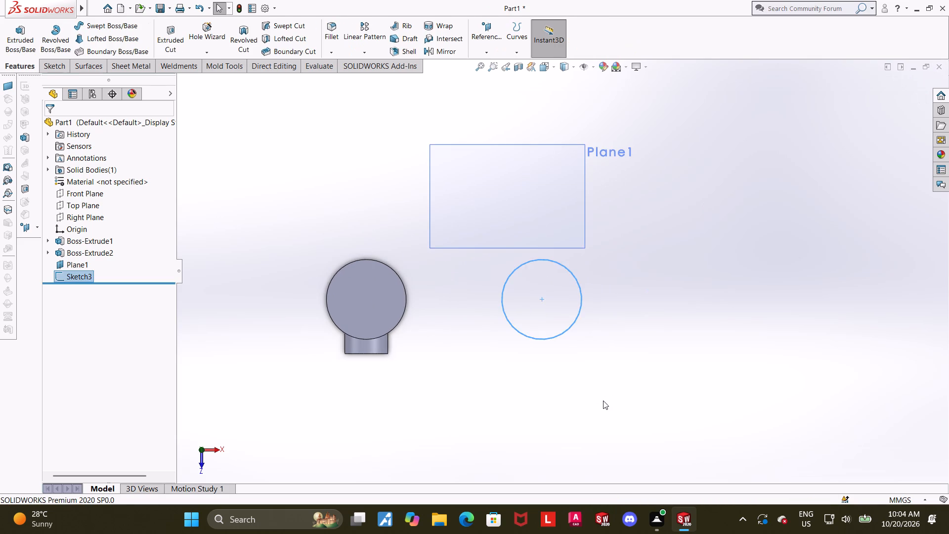
middle_click_drag(601, 398, 594, 225)
scroll(597, 224, "up", 1)
left_click(28, 34)
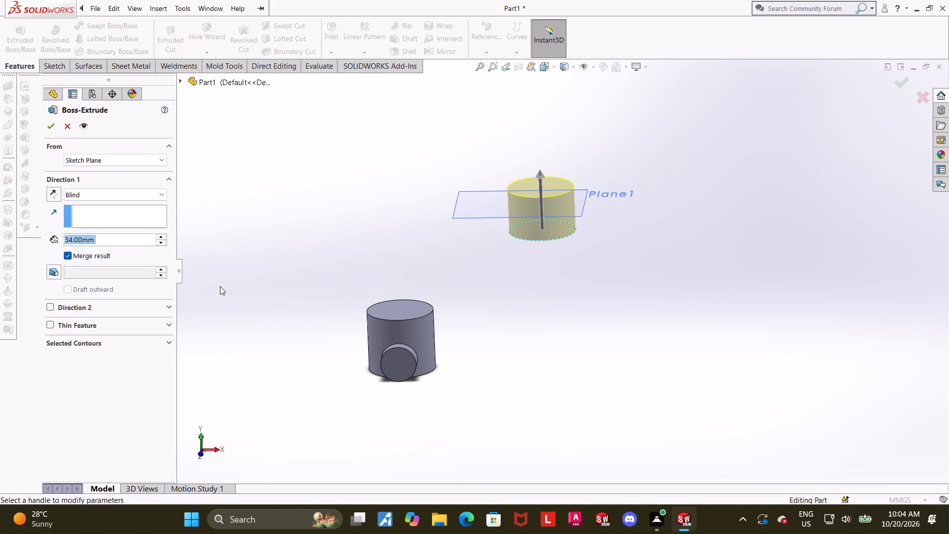
type("45.4")
key("Return")
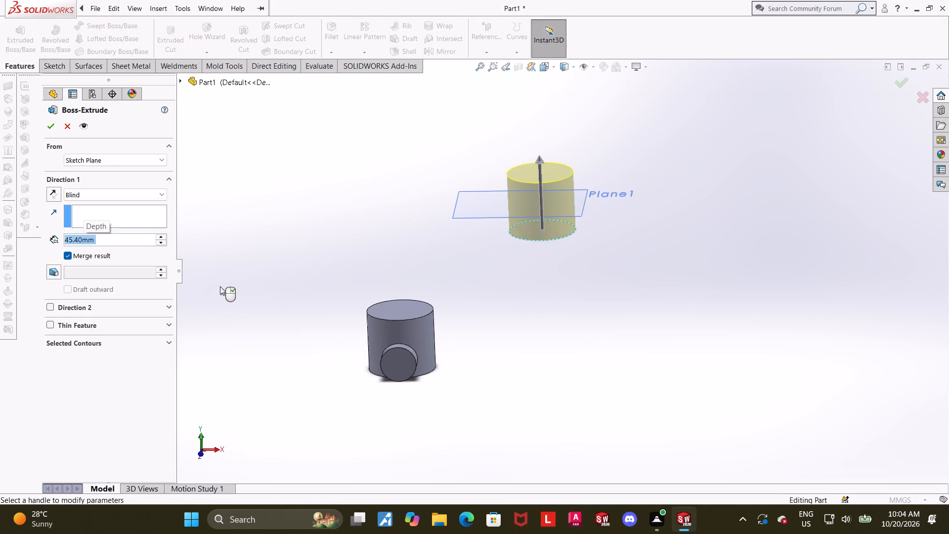
type("45.5")
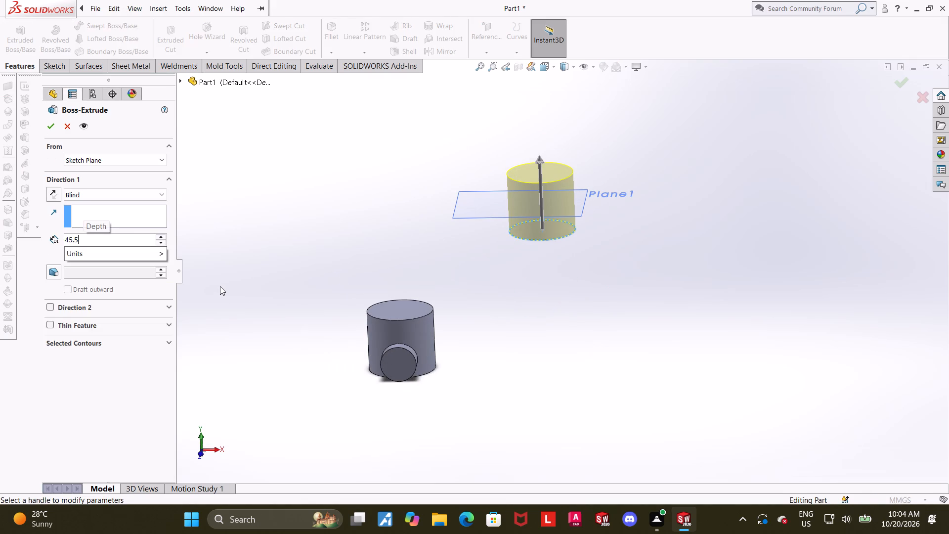
key("Return")
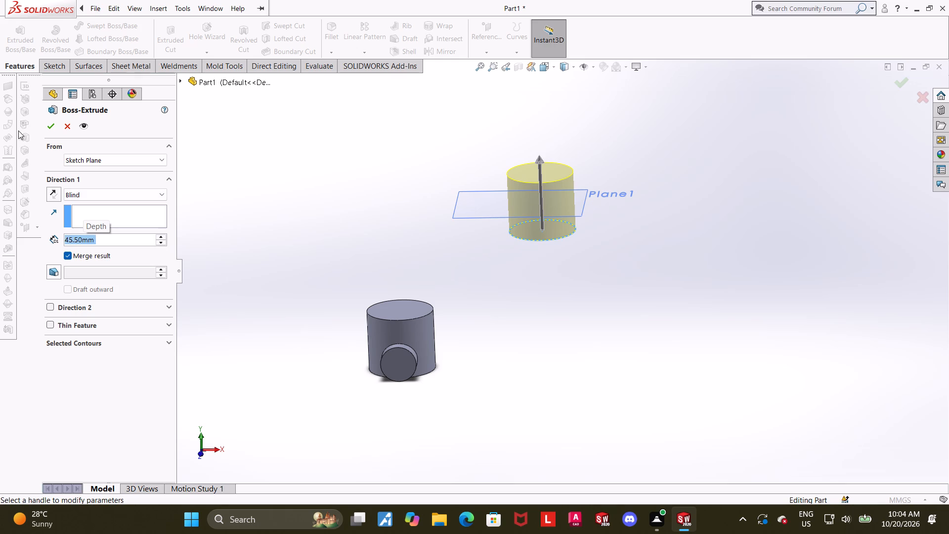
left_click(46, 123)
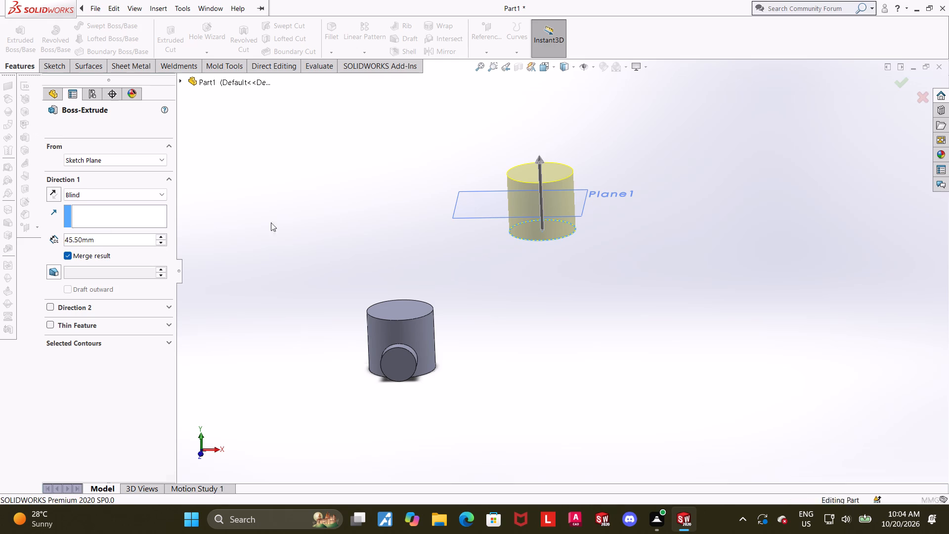
left_click(608, 315)
Hide the offset reference plane Plane1.
middle_click_drag(570, 252, 571, 245)
scroll(575, 240, "up", 2)
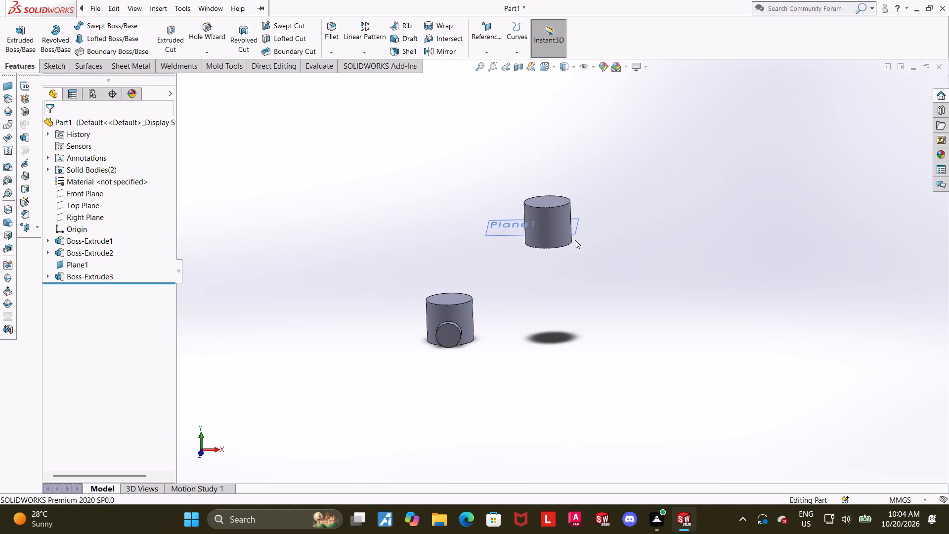
scroll(589, 242, "down", 1)
left_click(84, 194)
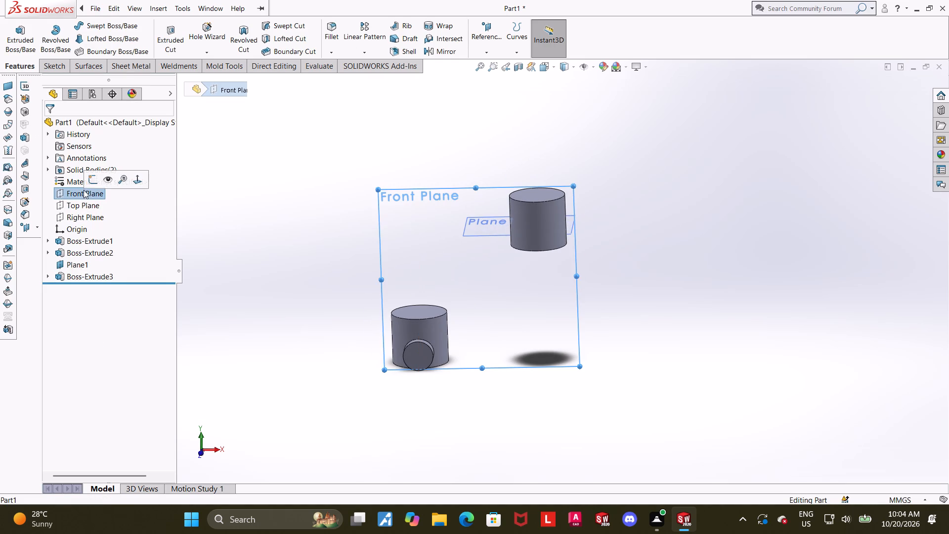
left_click(247, 247)
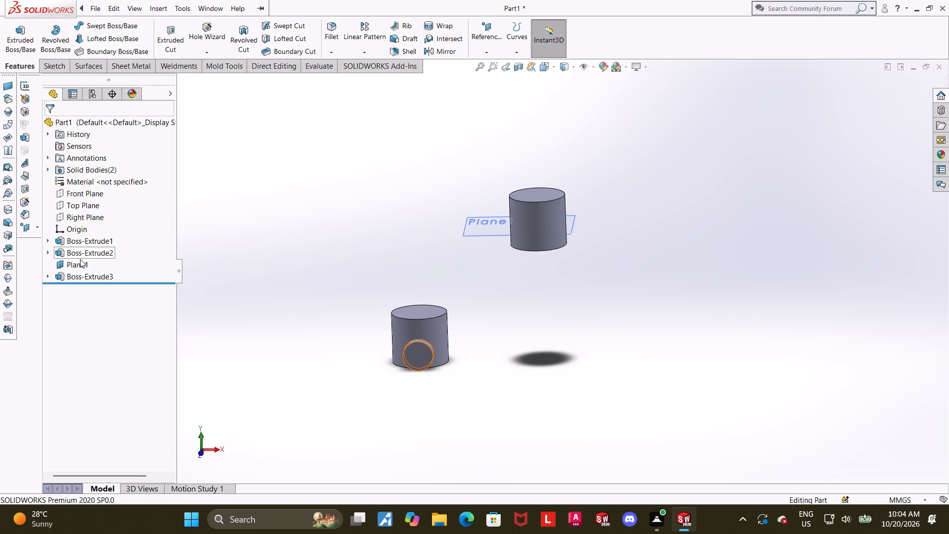
left_click(80, 261)
left_click(102, 246)
left_click(456, 175)
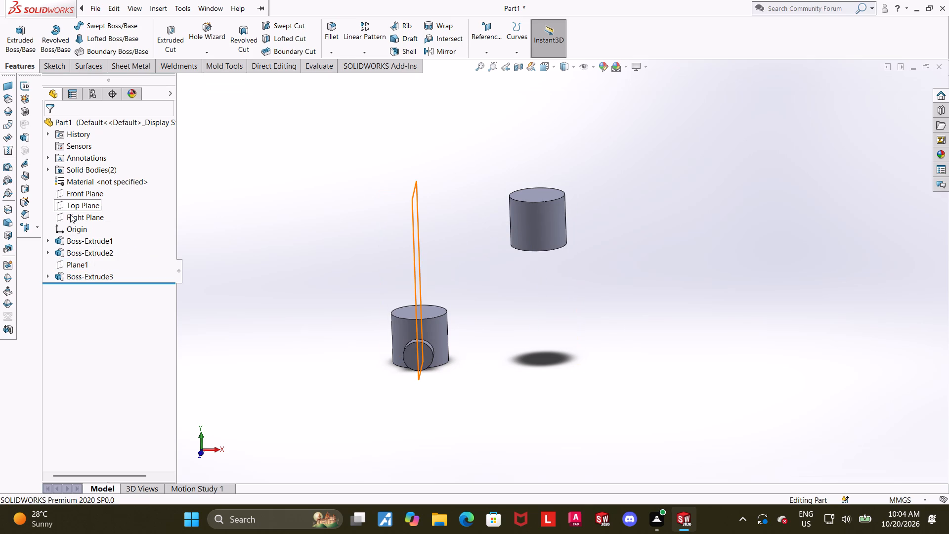
Start a sketch on the Front Plane, viewed normal to it, and draw a circle within the lower part of the raised cylinder.
left_click(72, 197)
left_click(78, 182)
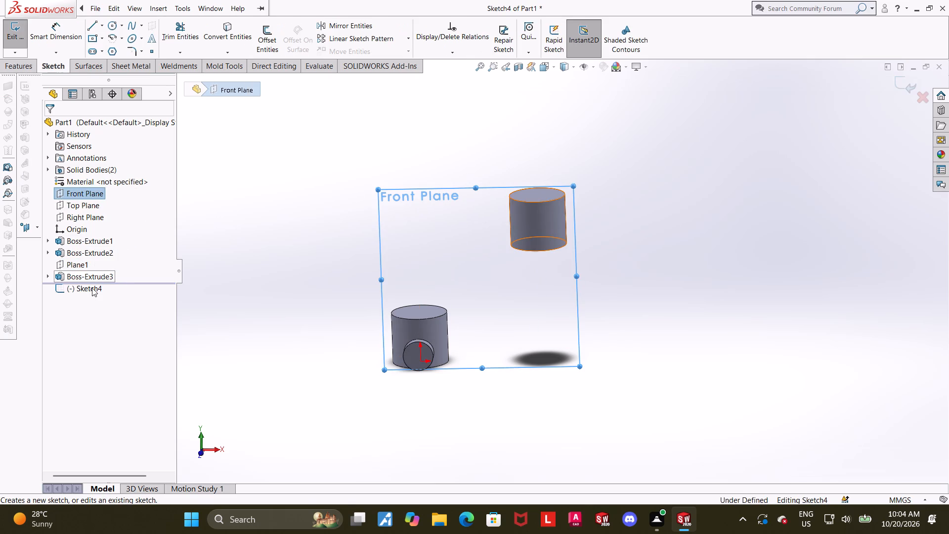
left_click(92, 288)
left_click(113, 274)
scroll(697, 273, "up", 4)
scroll(711, 229, "down", 2)
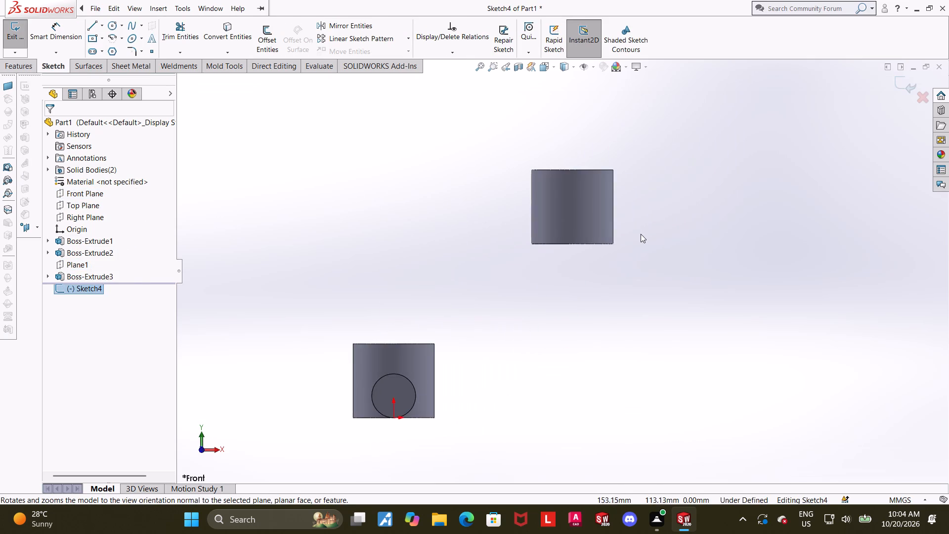
scroll(637, 236, "down", 1)
left_click(111, 25)
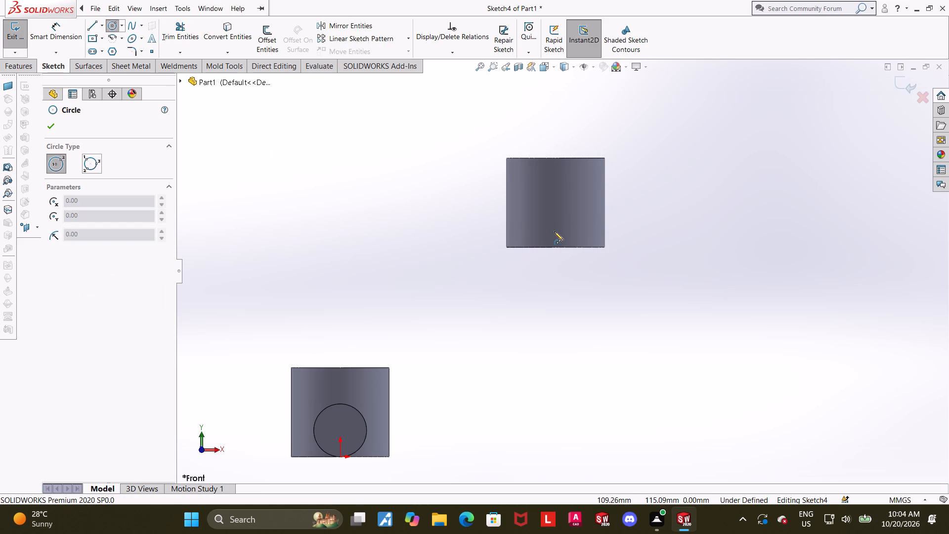
left_click(554, 219)
left_click(575, 203)
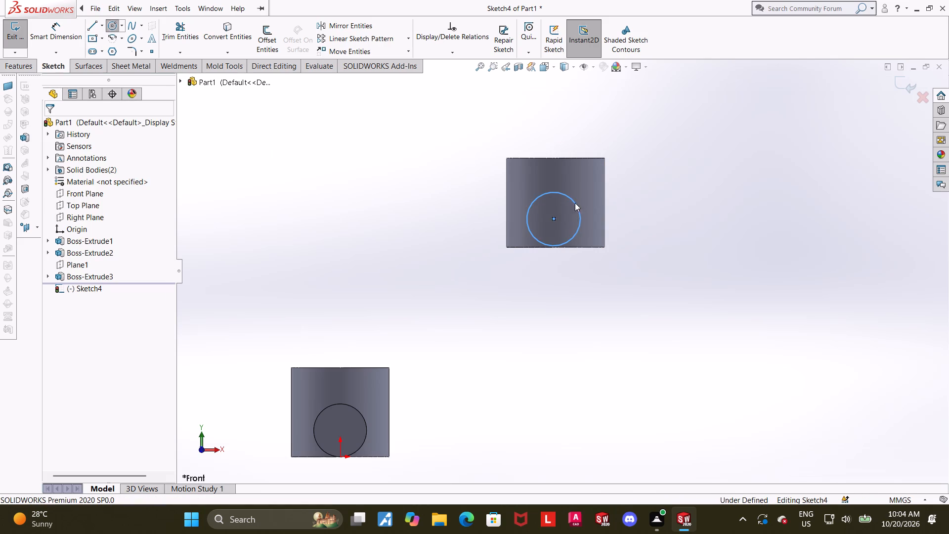
key("Escape")
key("Escape")
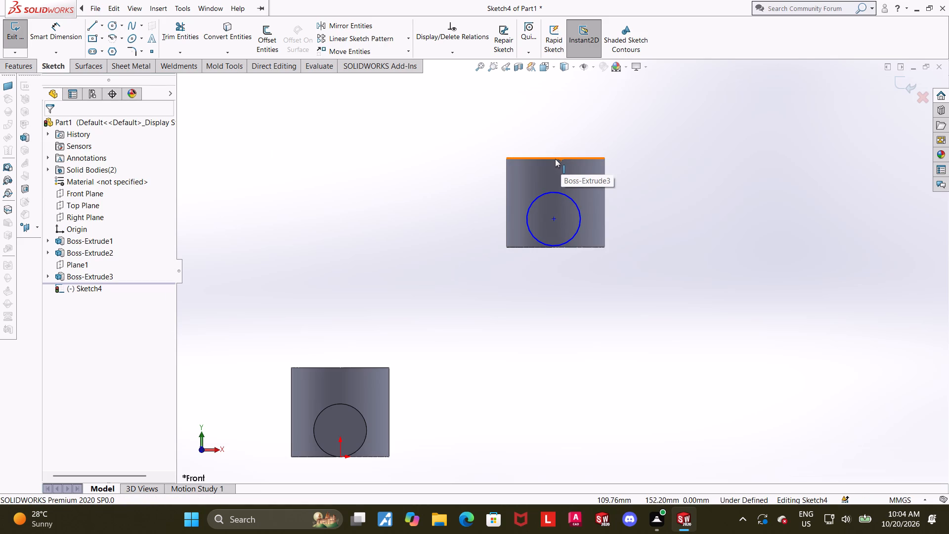
Dimension the horizontal distance from the origin to the circle's centre as 110 mm.
left_click(46, 37)
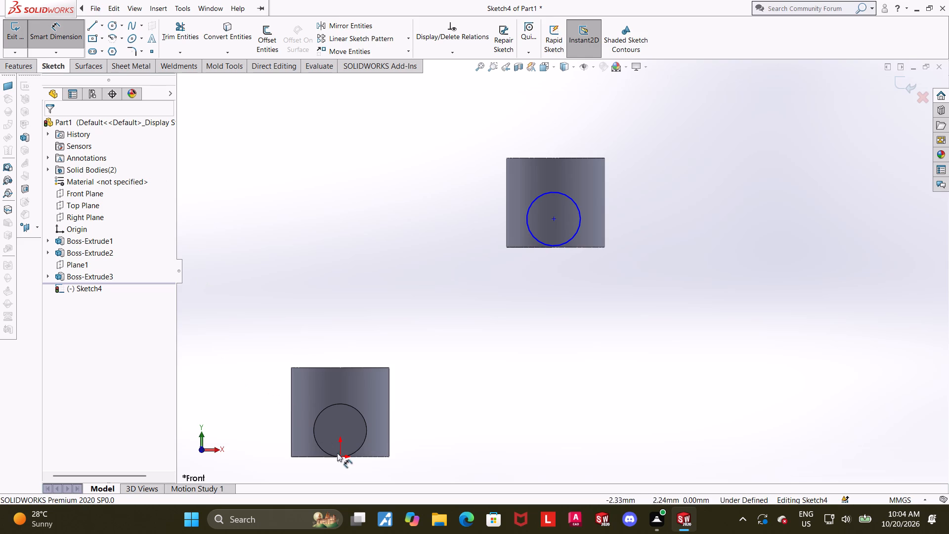
left_click(339, 456)
left_click(552, 218)
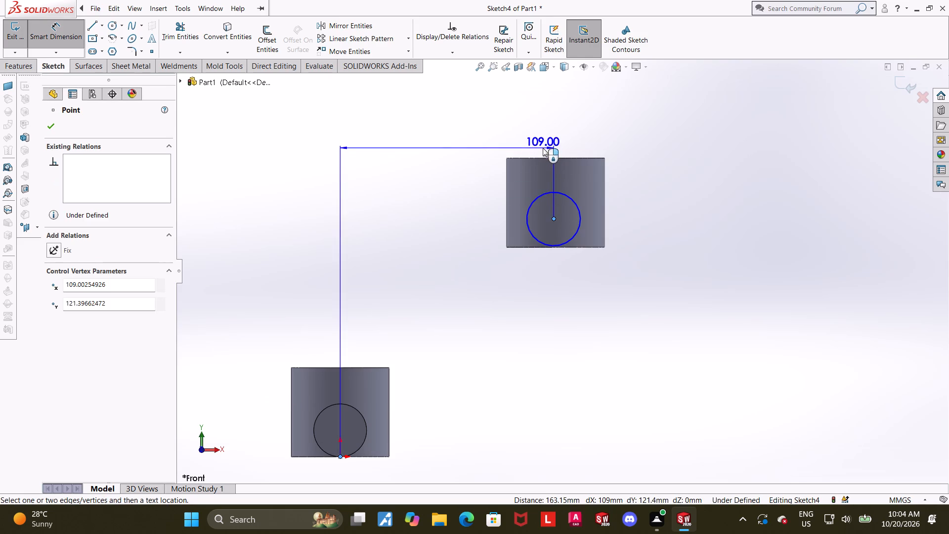
left_click(543, 147)
type("110")
key("Return")
key("Escape")
key("Escape")
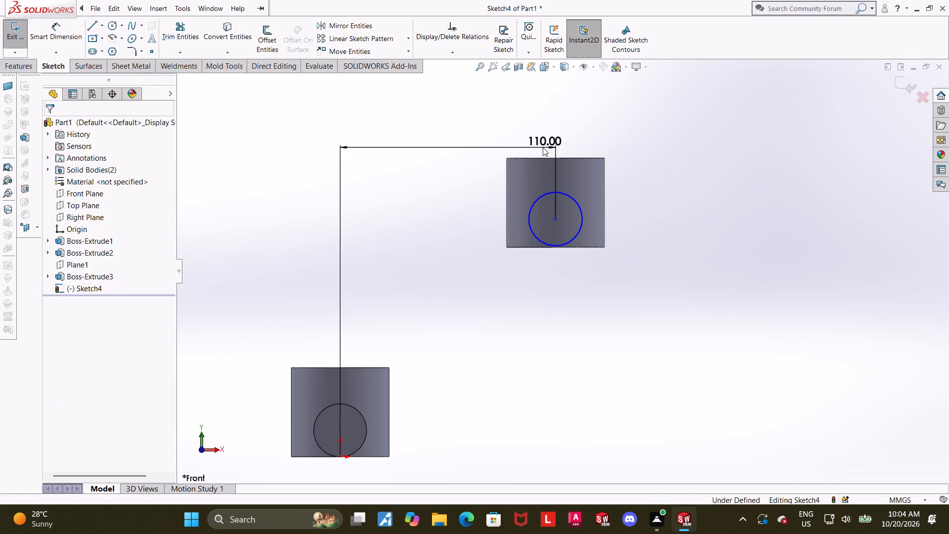
Dimension the height of the circle's centre above the raised cylinder's bottom edge as 13.5 mm.
left_click_drag(70, 33, 77, 32)
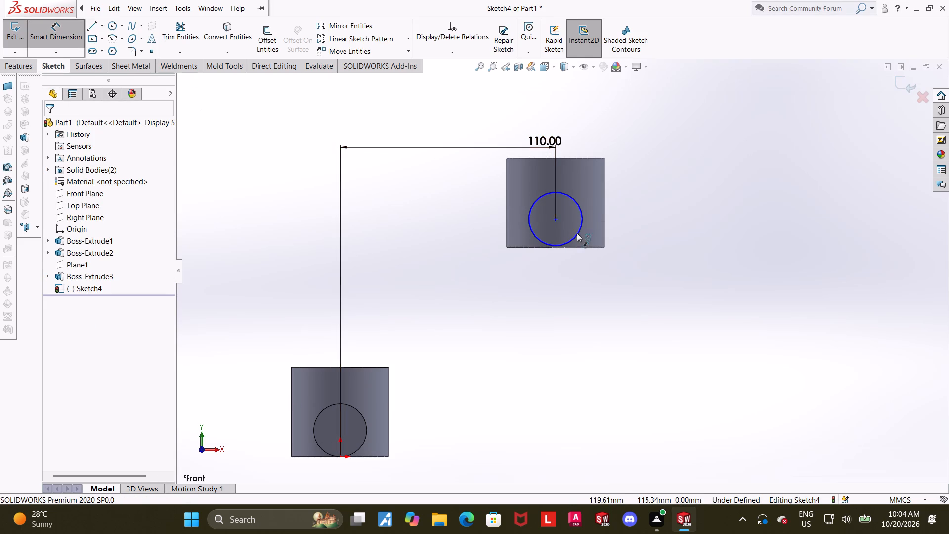
left_click(555, 218)
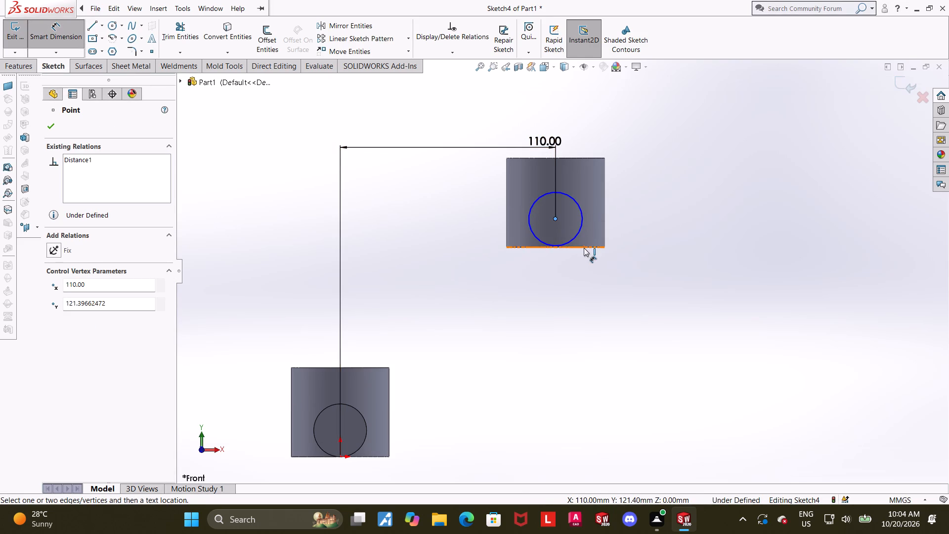
left_click(584, 248)
left_click(641, 241)
type("13.5")
key("Return")
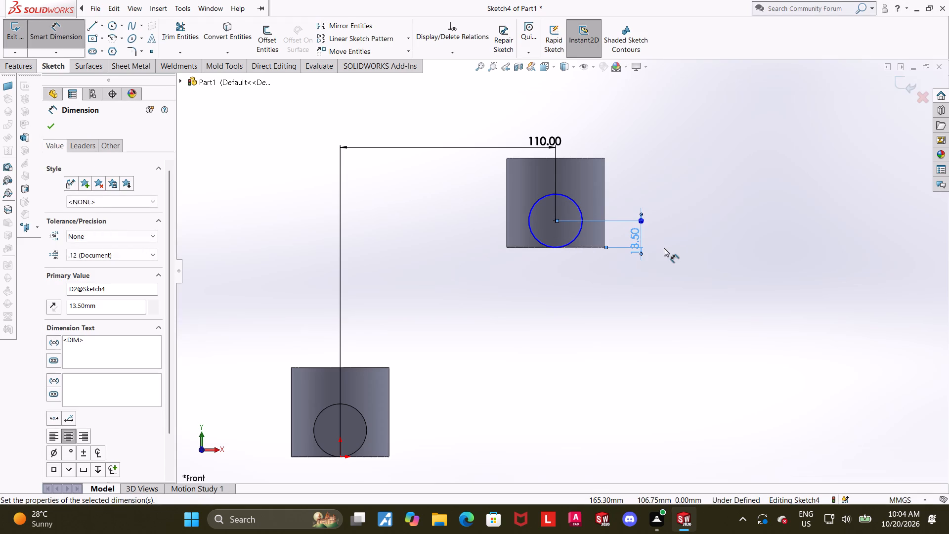
key("Escape")
left_click(729, 260)
Add a tangent relation between the circle and the raised cylinder's bottom edge.
scroll(565, 234, "down", 6)
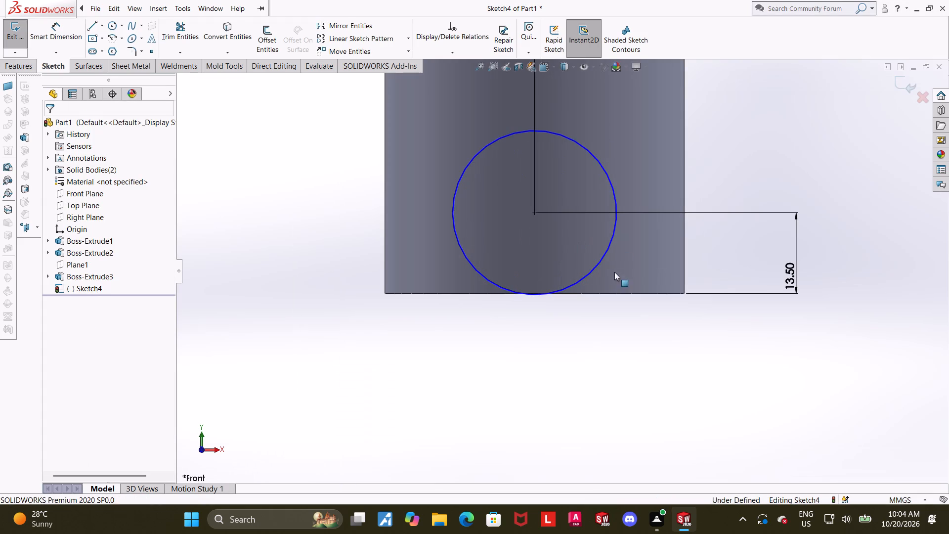
left_click(599, 263)
left_click(600, 293, "ctrl")
left_click(570, 327)
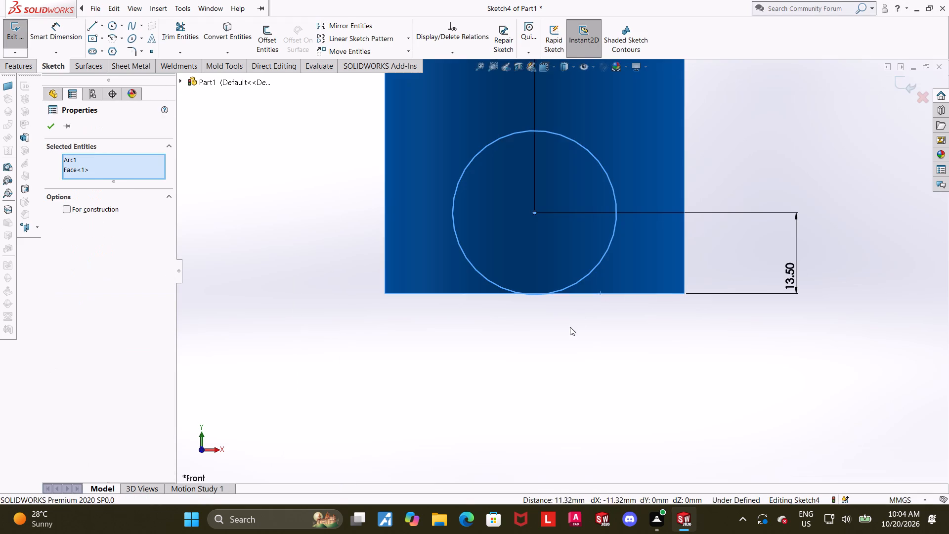
left_click(576, 294)
left_click(579, 277, "ctrl")
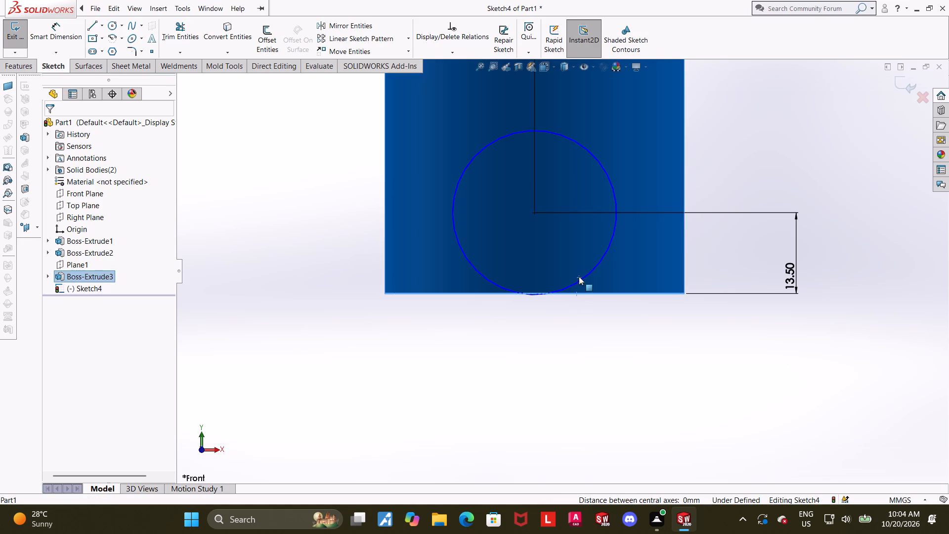
left_click(582, 306)
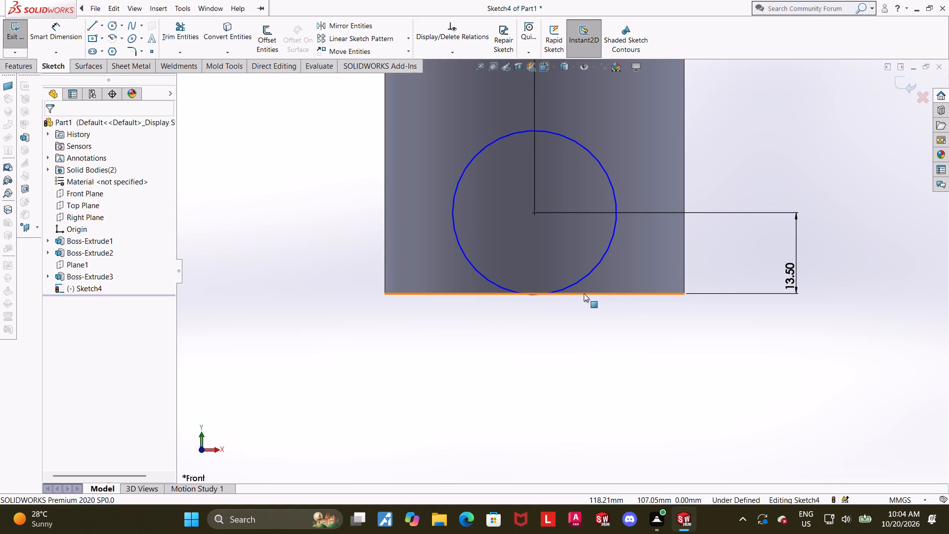
left_click(584, 294)
left_click(583, 276, "ctrl")
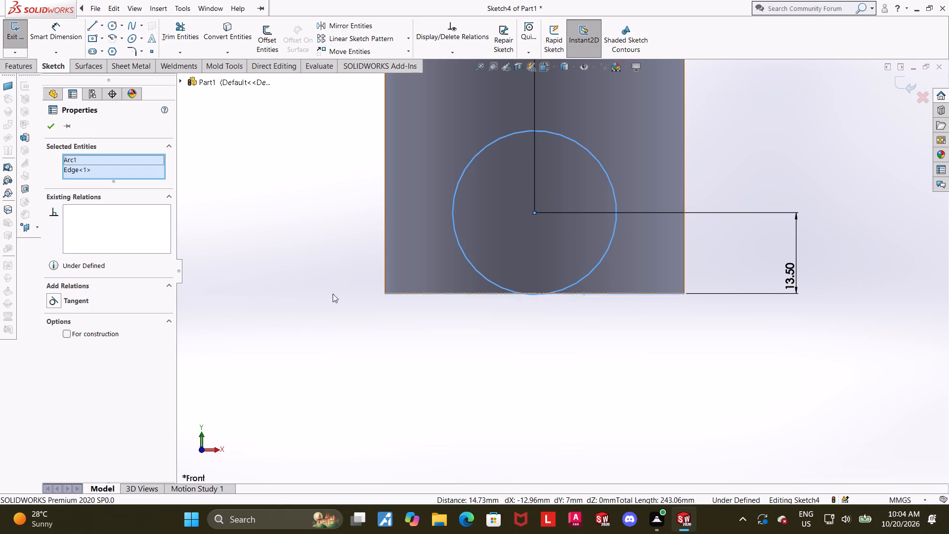
left_click(58, 299)
left_click(401, 347)
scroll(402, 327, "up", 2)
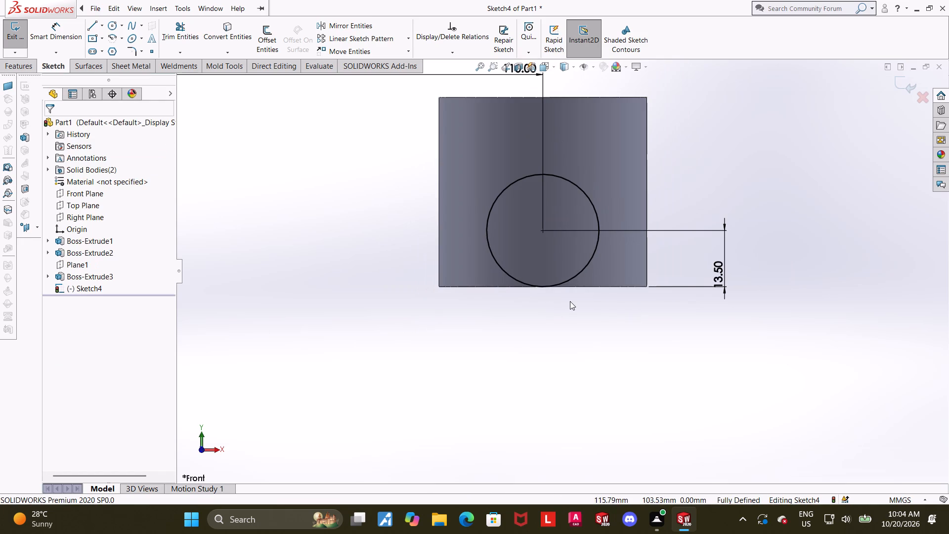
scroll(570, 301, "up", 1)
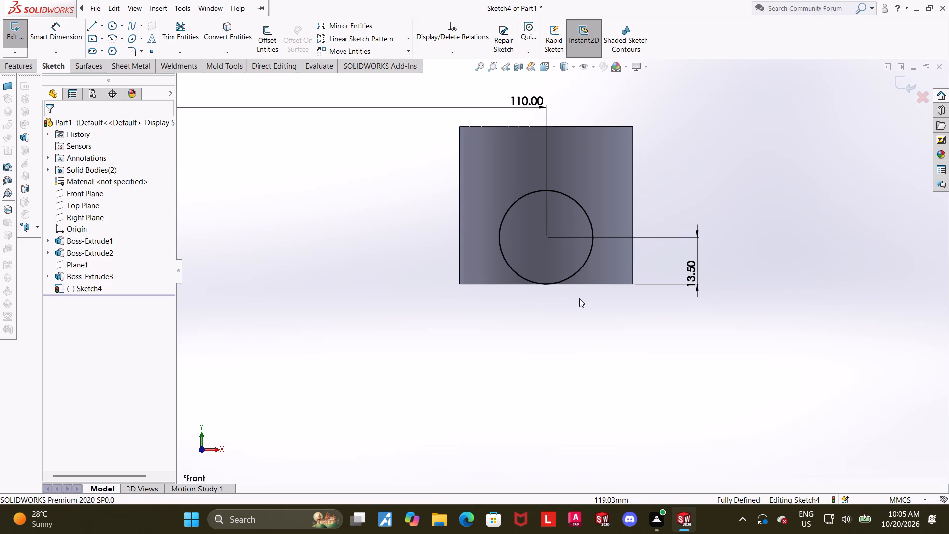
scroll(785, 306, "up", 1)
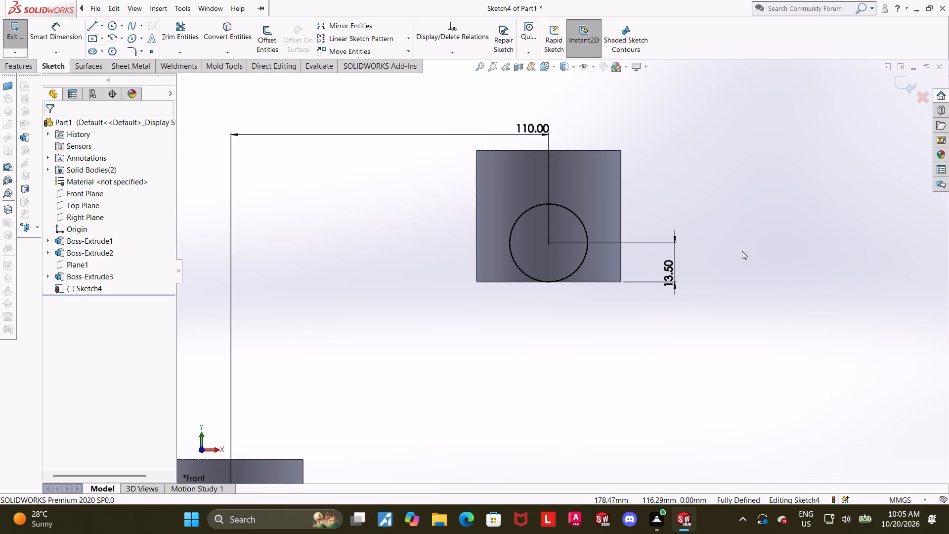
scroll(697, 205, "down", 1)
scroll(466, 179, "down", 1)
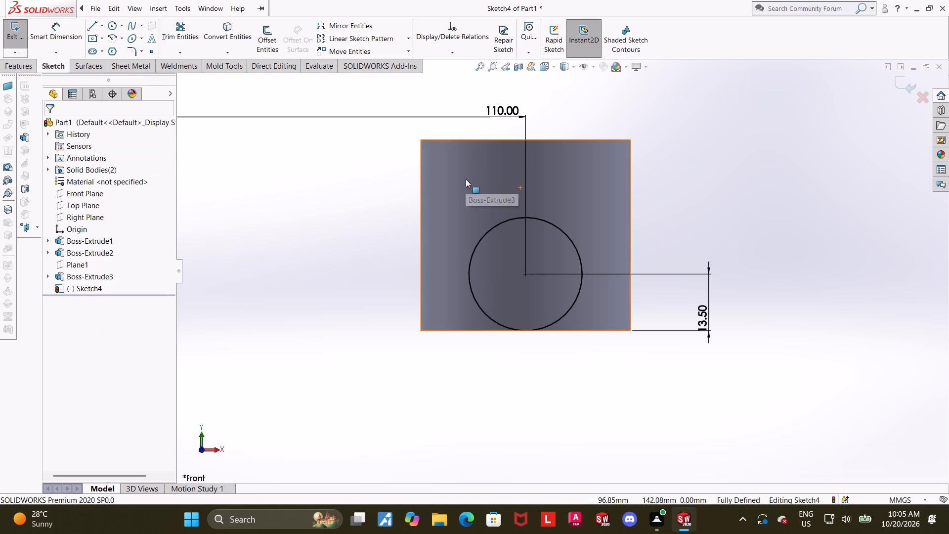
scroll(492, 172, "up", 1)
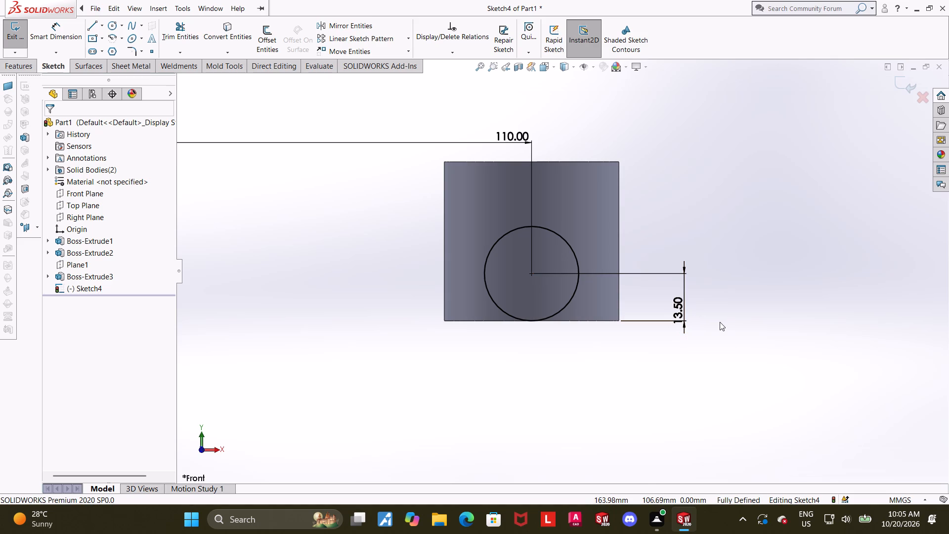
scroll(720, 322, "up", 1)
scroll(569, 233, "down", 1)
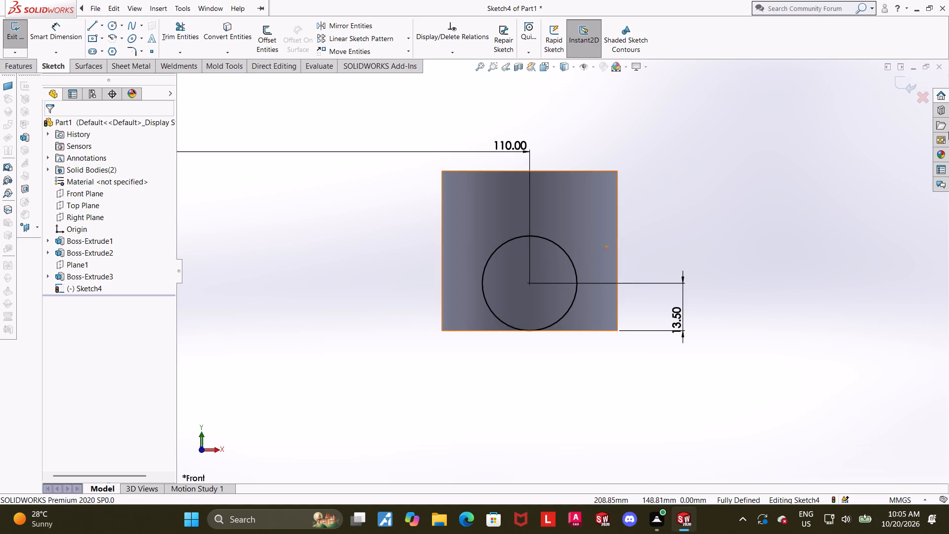
Finish the sketch and extrude the circle forward as a merged boss to a blind depth of 34 mm (25+9).
left_click(911, 83)
middle_click_drag(670, 182, 705, 234)
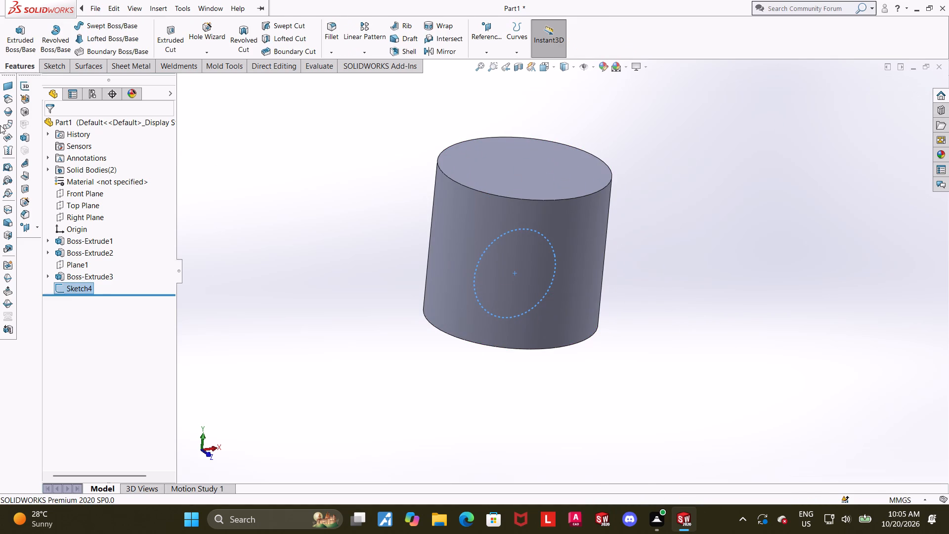
left_click(12, 39)
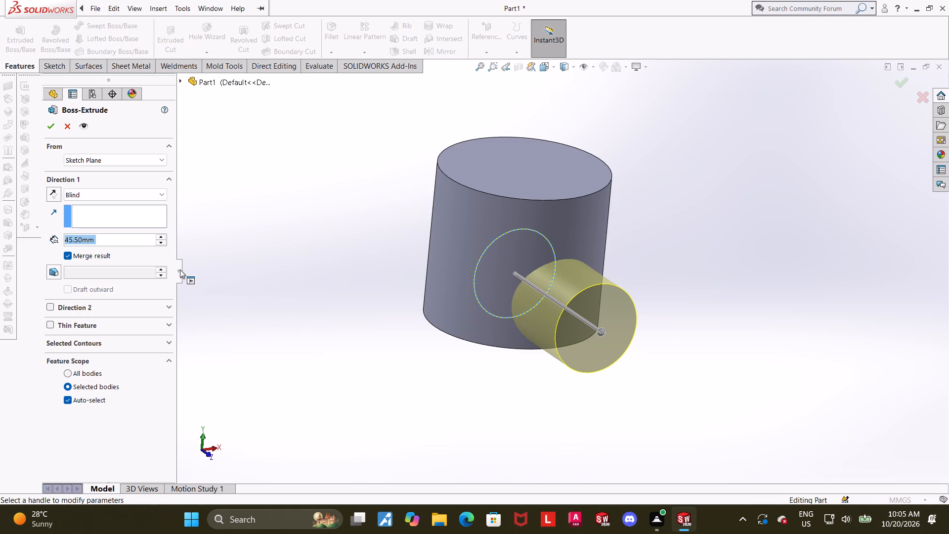
type("25")
type("+9")
key("Return")
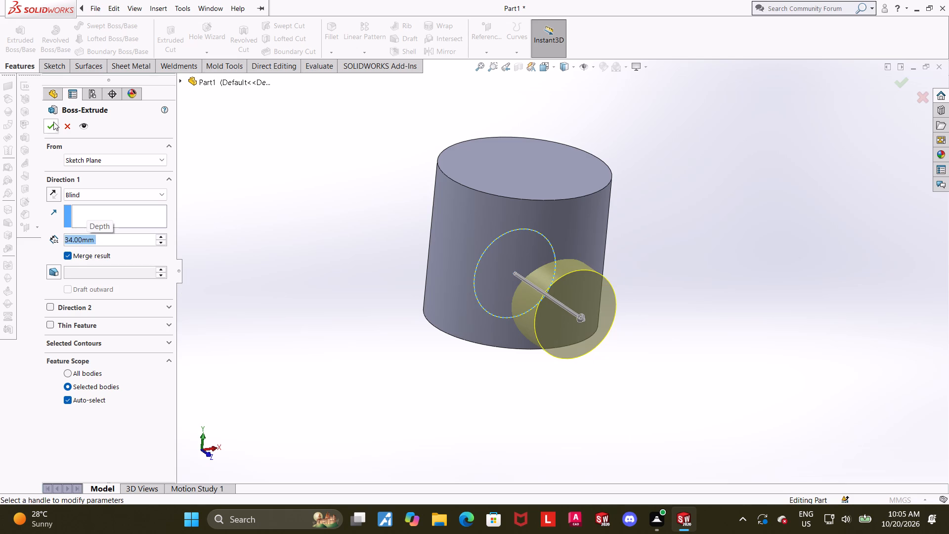
left_click(51, 132)
left_click(301, 252)
Examine both cylinders and their horizontal bosses from oblique angles and in the Front view.
scroll(351, 257, "up", 3)
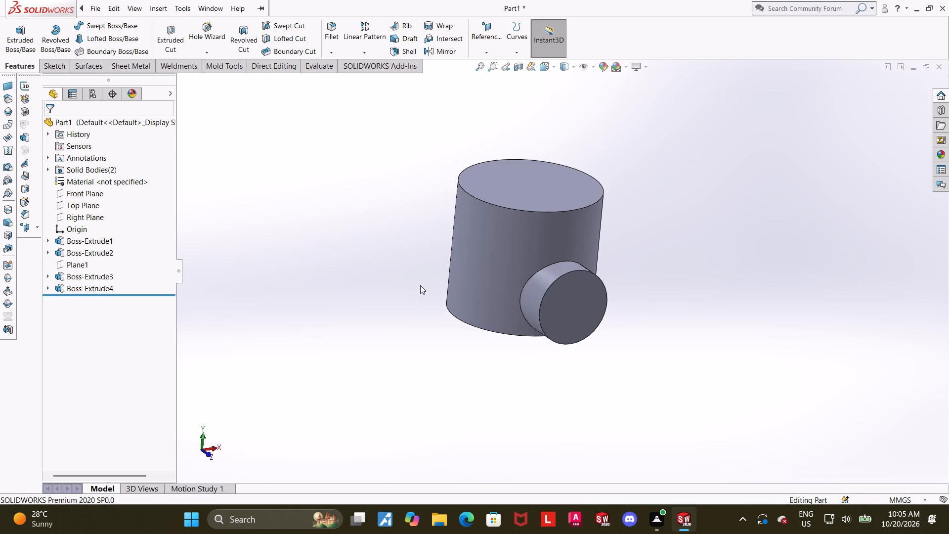
middle_click_drag(416, 278, 404, 252)
scroll(404, 255, "up", 4)
middle_click_drag(479, 303, 520, 350)
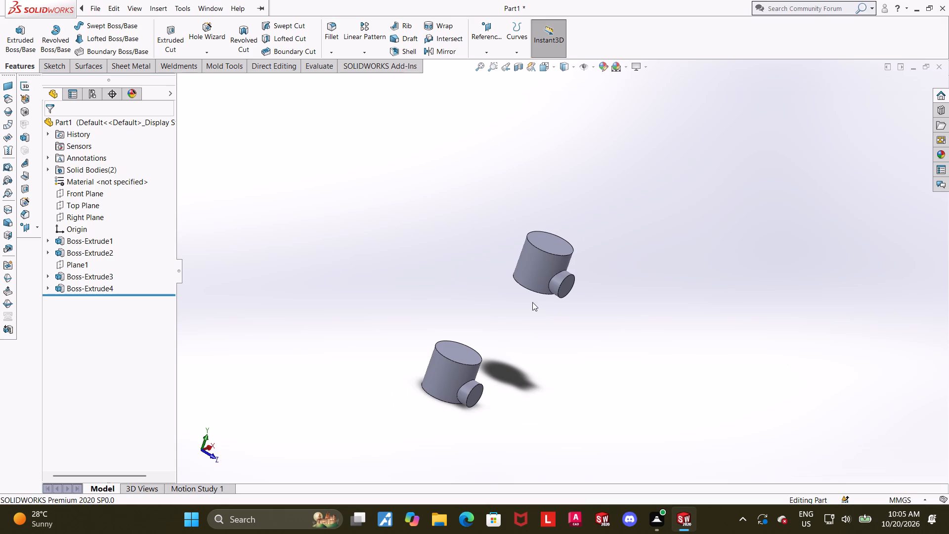
scroll(626, 254, "down", 1)
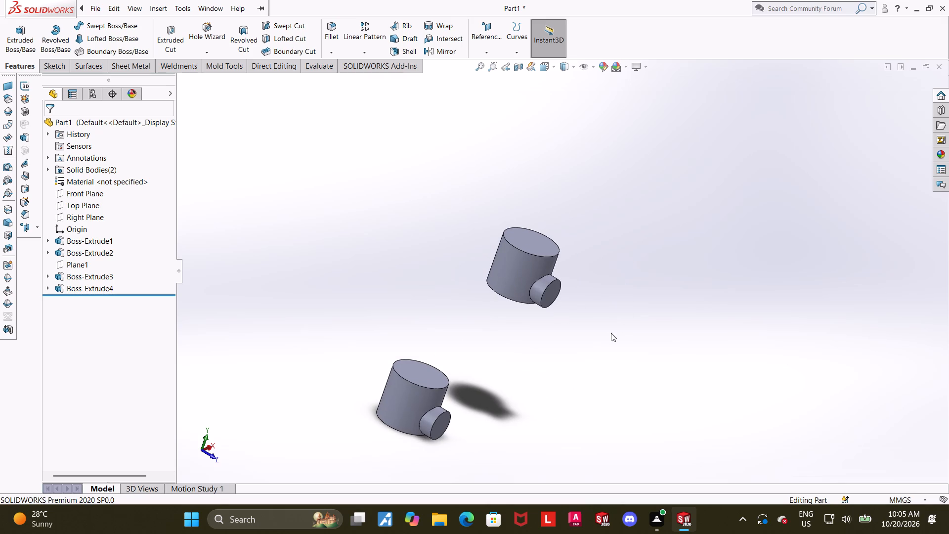
middle_click_drag(606, 335, 590, 316)
scroll(568, 311, "down", 2)
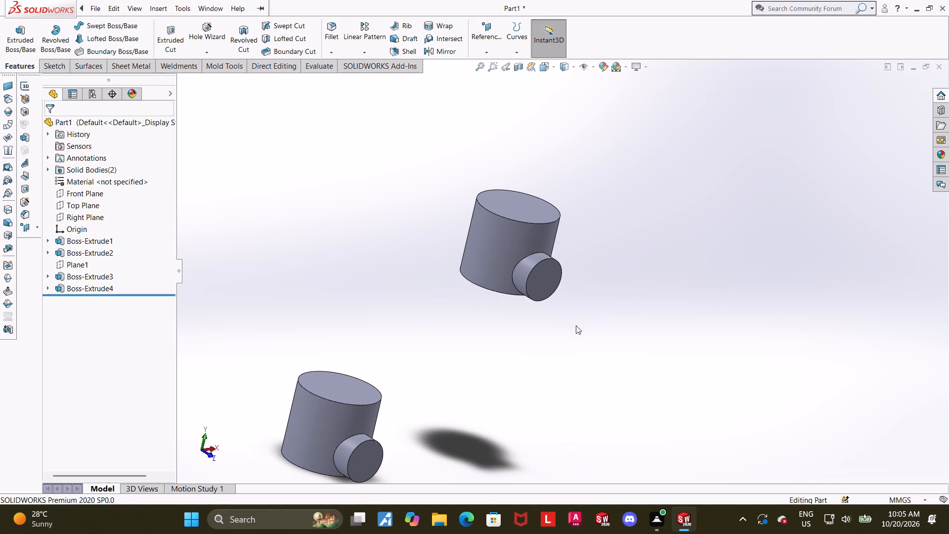
middle_click_drag(581, 314, 574, 310)
scroll(432, 407, "up", 2)
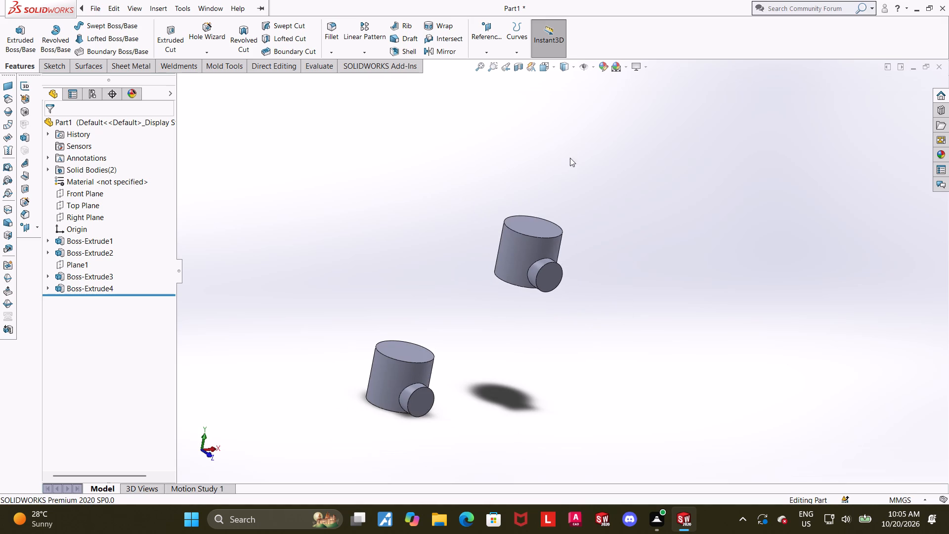
left_click(542, 70)
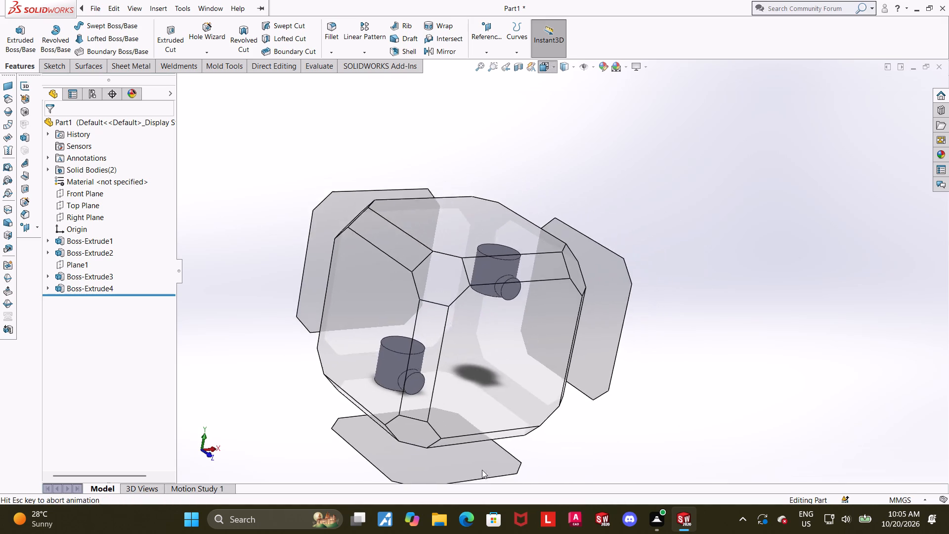
left_click(506, 333)
scroll(631, 358, "up", 5)
scroll(671, 298, "down", 1)
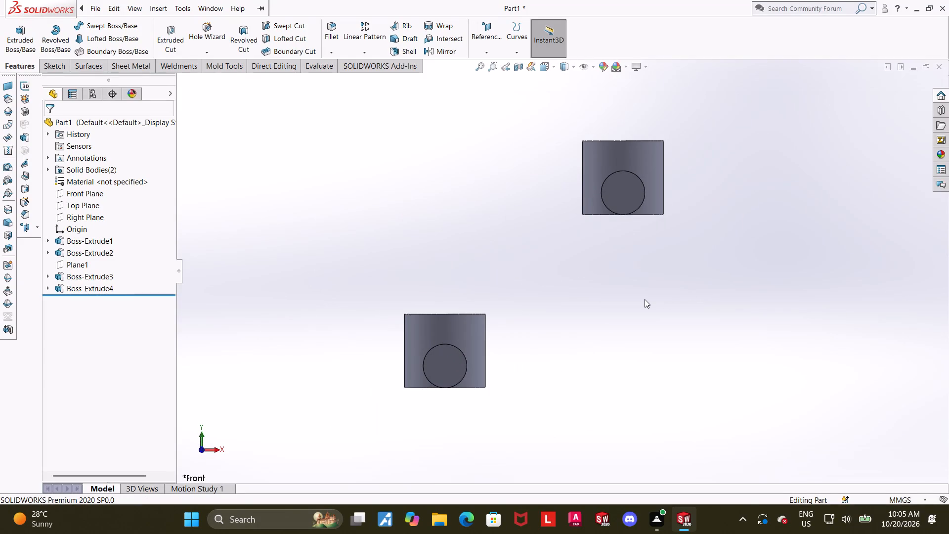
scroll(645, 299, "down", 2)
scroll(646, 259, "up", 3)
scroll(669, 240, "down", 2)
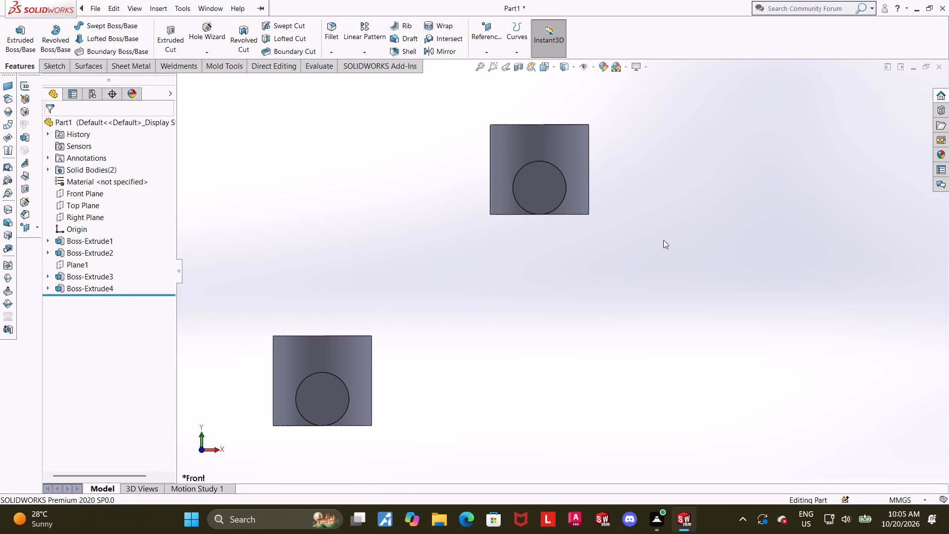
scroll(660, 240, "up", 2)
scroll(432, 238, "down", 1)
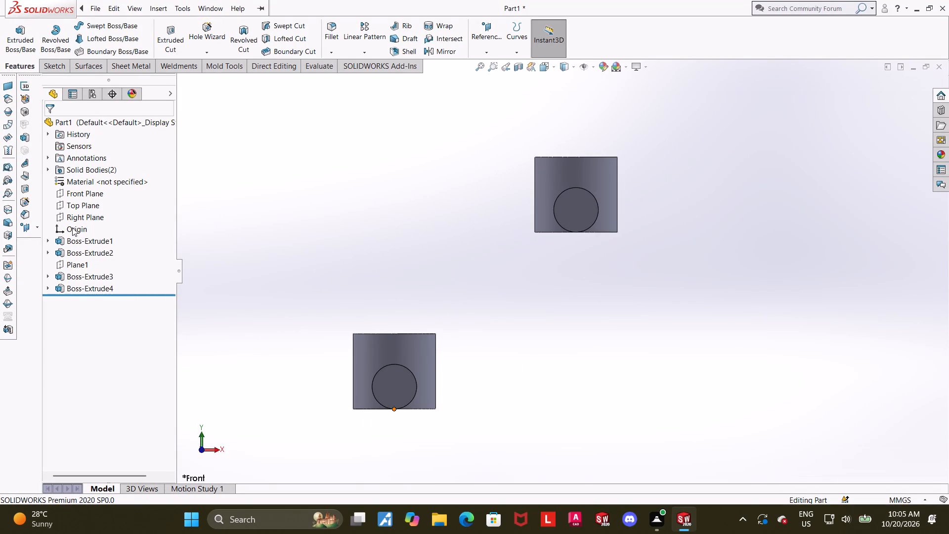
Sketch three connected lines on the Front Plane: about 36 mm horizontal from the lower boss's top, a long slope, and about 16 mm ending above the upper boss.
left_click(84, 195)
left_click(91, 180)
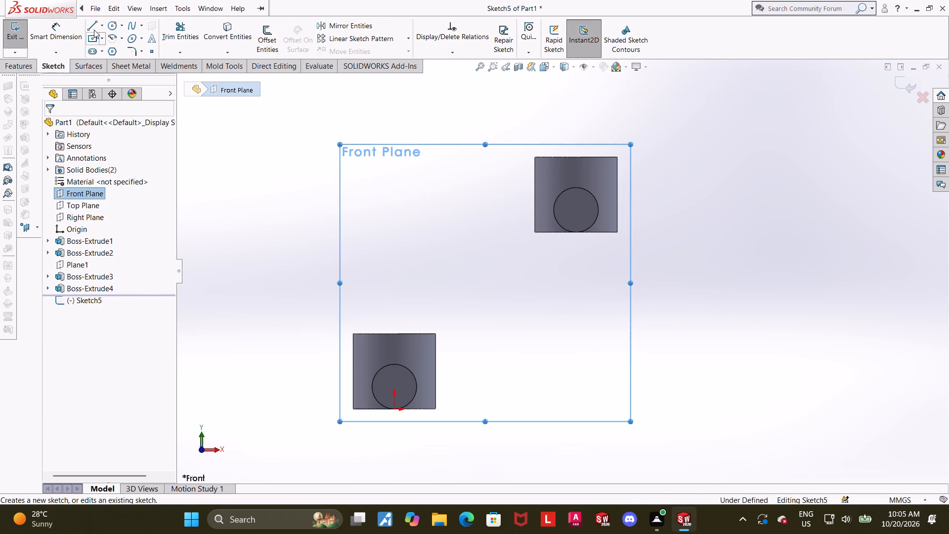
left_click(94, 30)
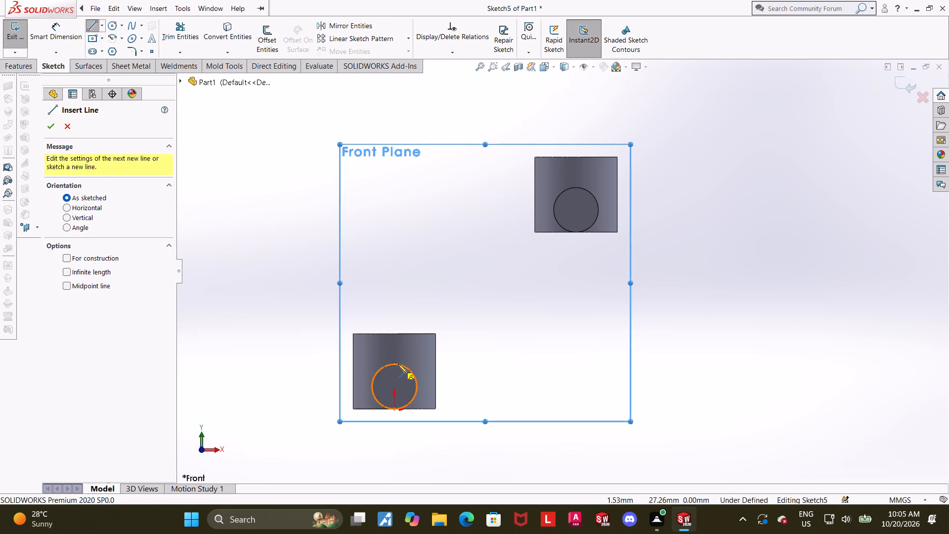
left_click(393, 366)
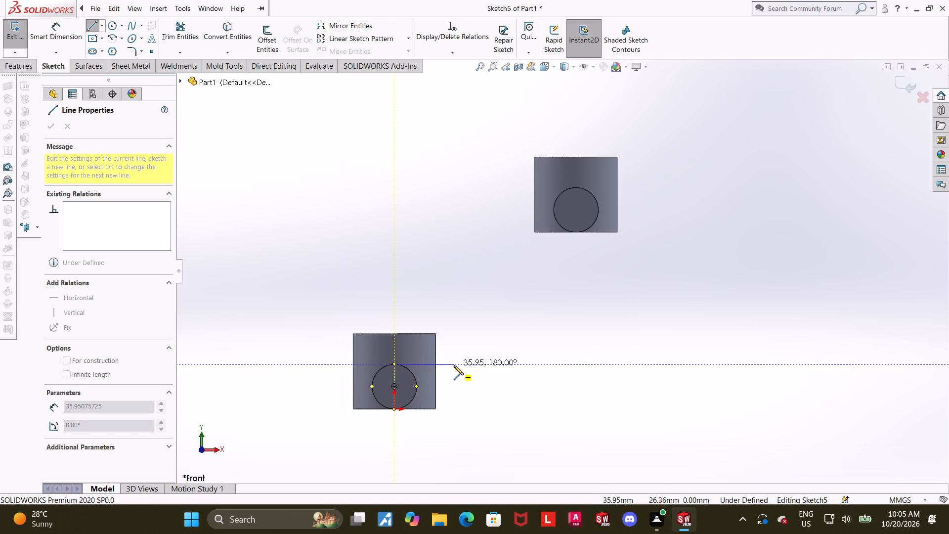
left_click(452, 365)
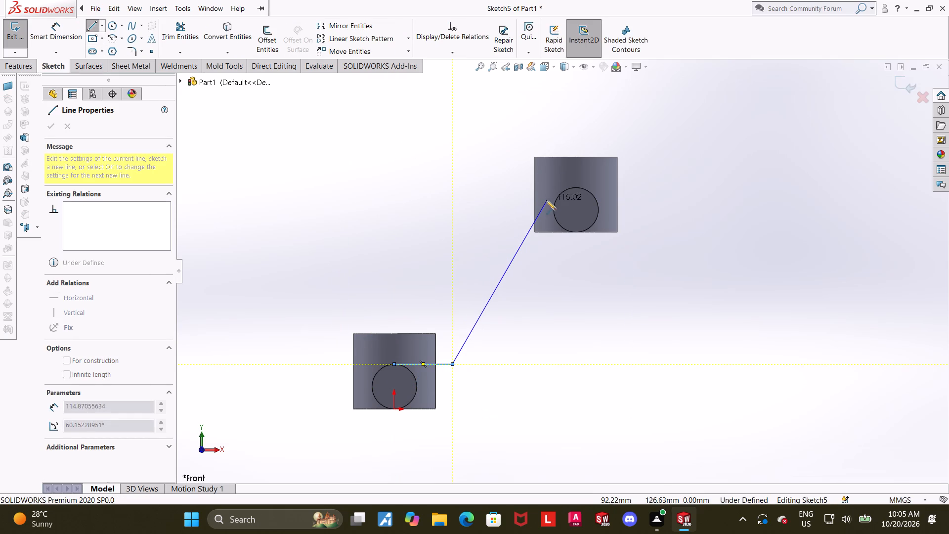
left_click(550, 187)
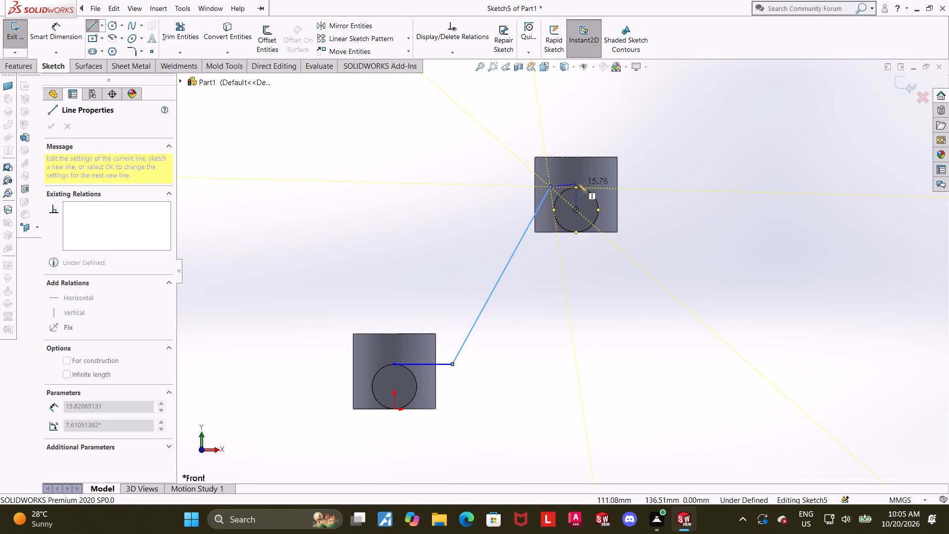
left_click(578, 183)
key("Escape")
scroll(586, 181, "down", 4)
left_click(816, 227)
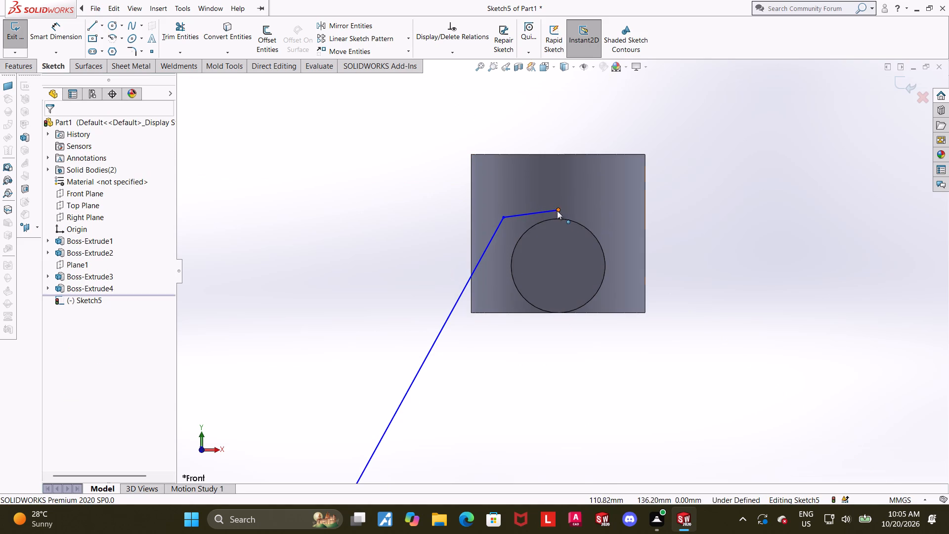
Make the short upper line tangent to the upper boss's circular edge and constrain it horizontal.
left_click(555, 209, "ctrl")
left_click(557, 218, "ctrl")
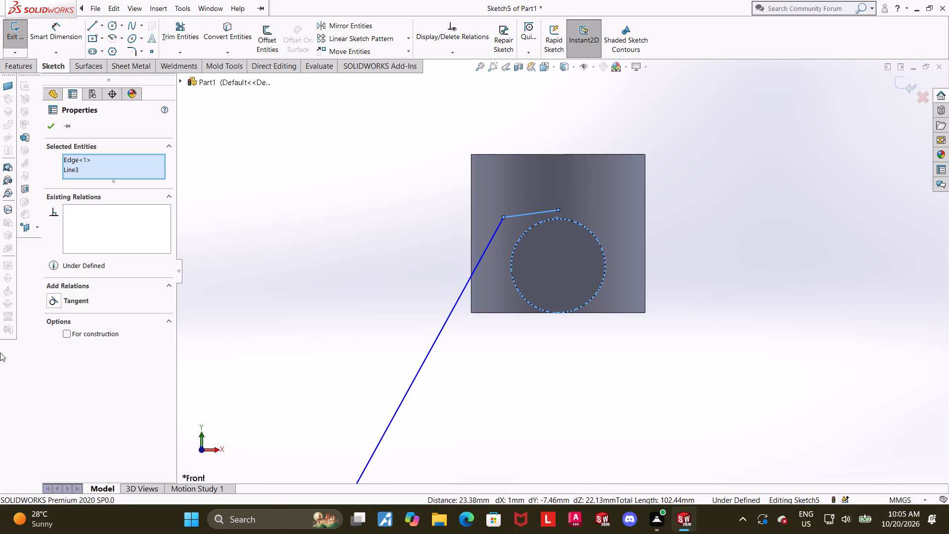
left_click(59, 303)
left_click(673, 381)
left_click(518, 223)
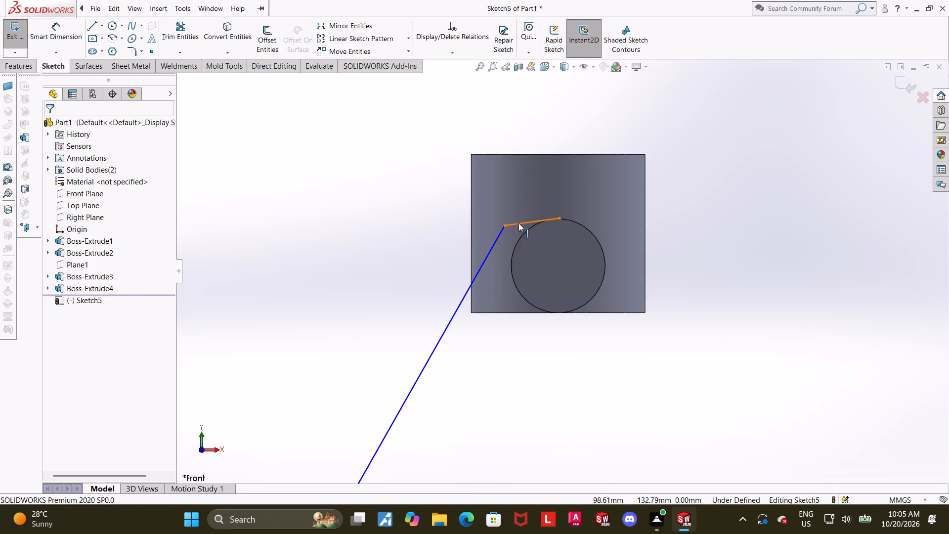
left_click(545, 179)
left_click(536, 372)
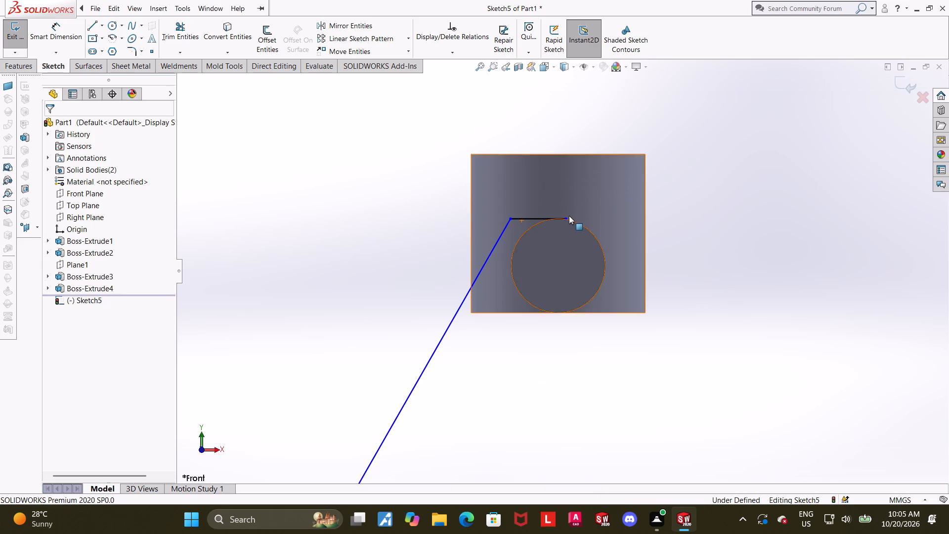
Add a coincident relation between the short upper line's free endpoint and the upper boss's circular edge.
left_click(567, 217)
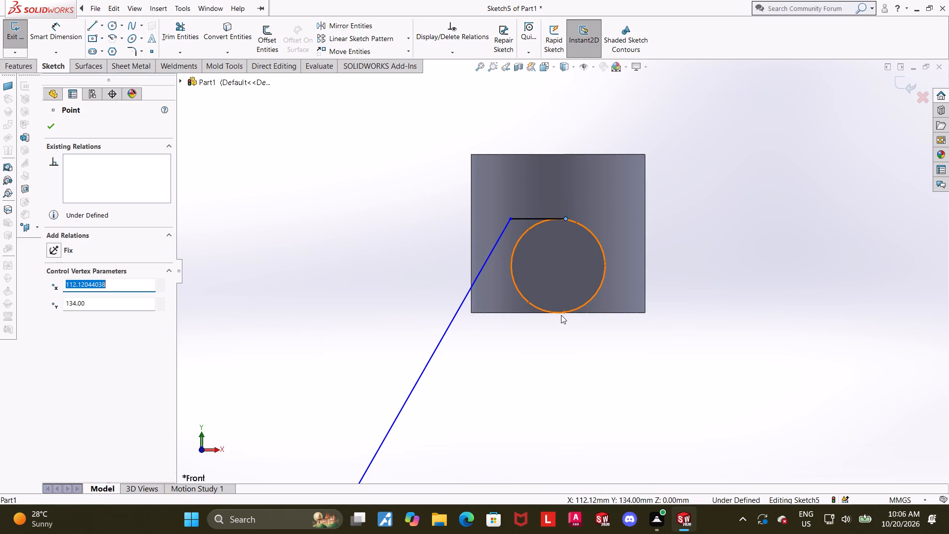
left_click(565, 346)
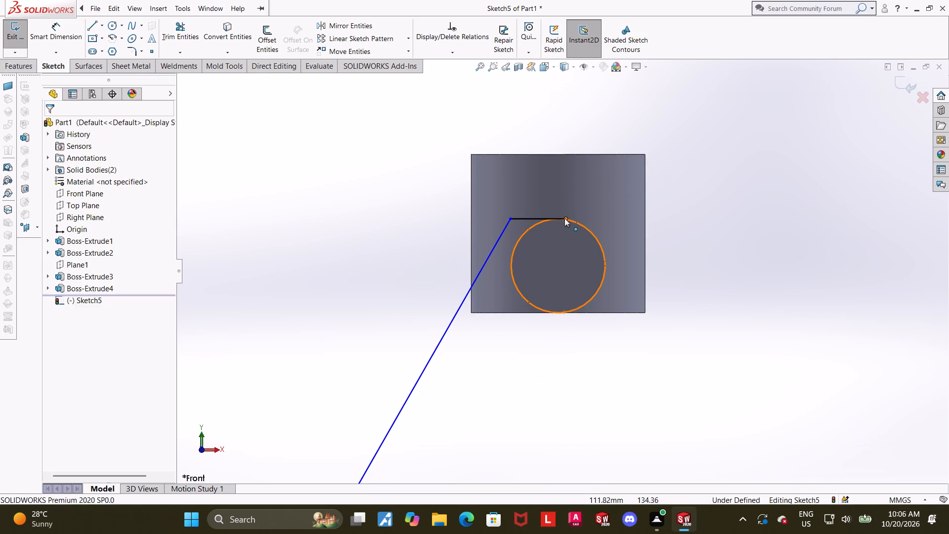
left_click(564, 218)
left_click(586, 228, "ctrl")
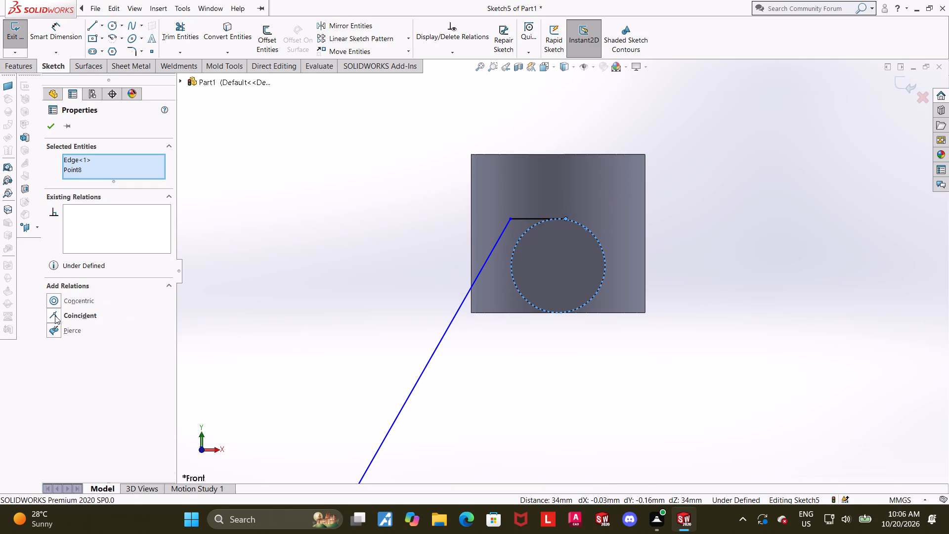
left_click(55, 315)
left_click(518, 378)
Move the corner between the slope and the upper line outside the upper cylinder, to about X = 79.8 mm.
scroll(503, 356, "up", 4)
scroll(579, 412, "down", 1)
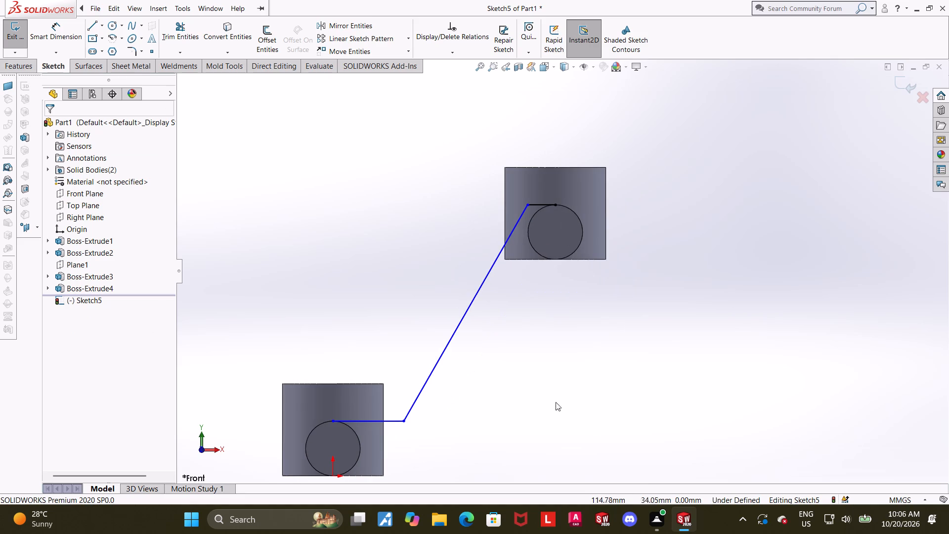
left_click_drag(525, 205, 494, 208)
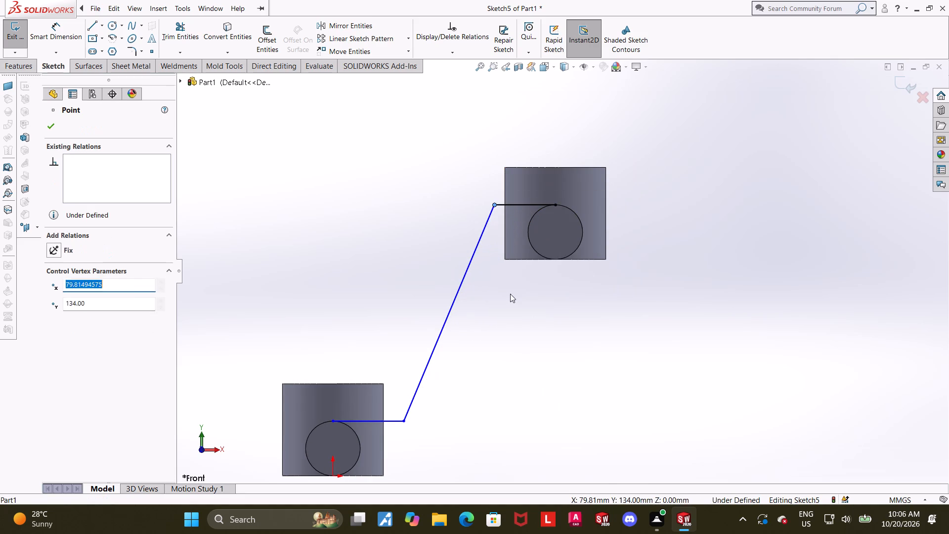
left_click(510, 294)
Dimension the slope's lower corner 5 mm horizontally from the lower cylinder's right edge.
left_click(49, 40)
scroll(350, 278, "up", 2)
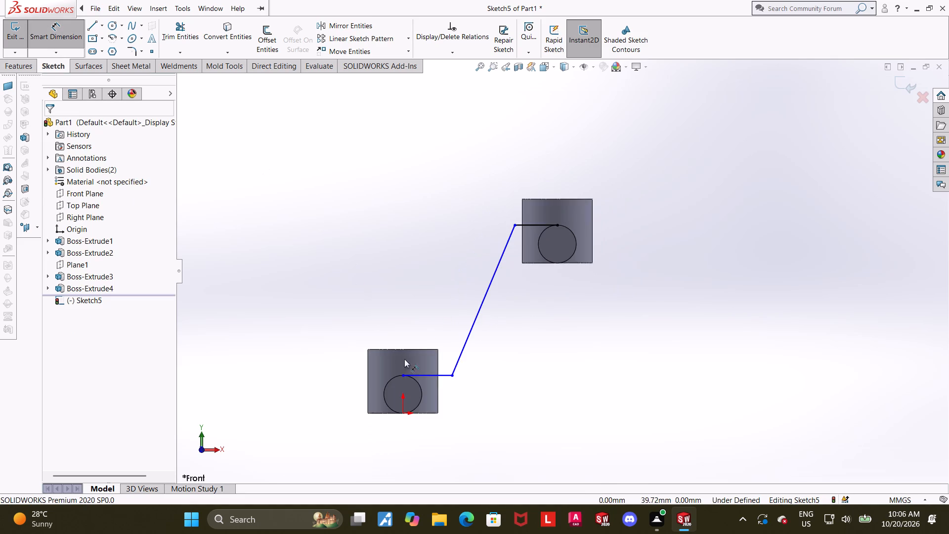
scroll(452, 385, "down", 2)
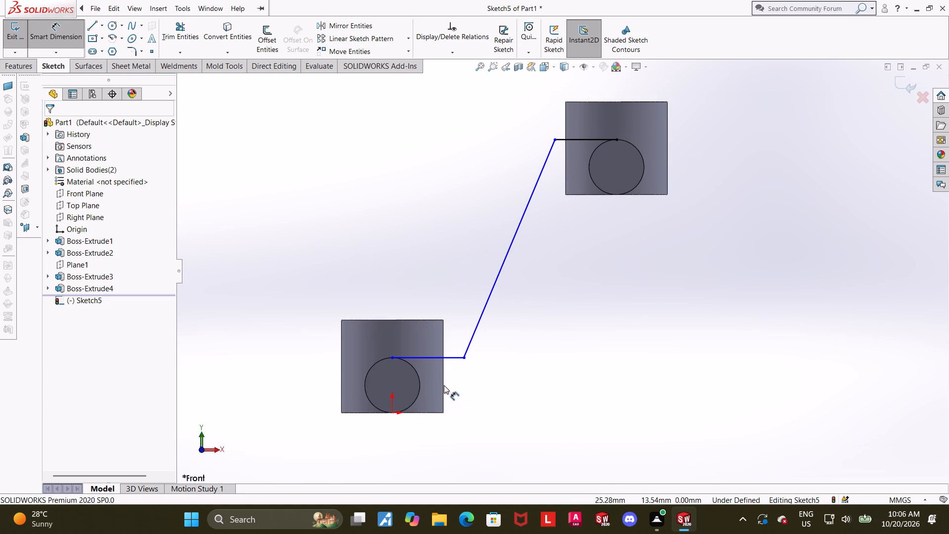
scroll(450, 405, "down", 3)
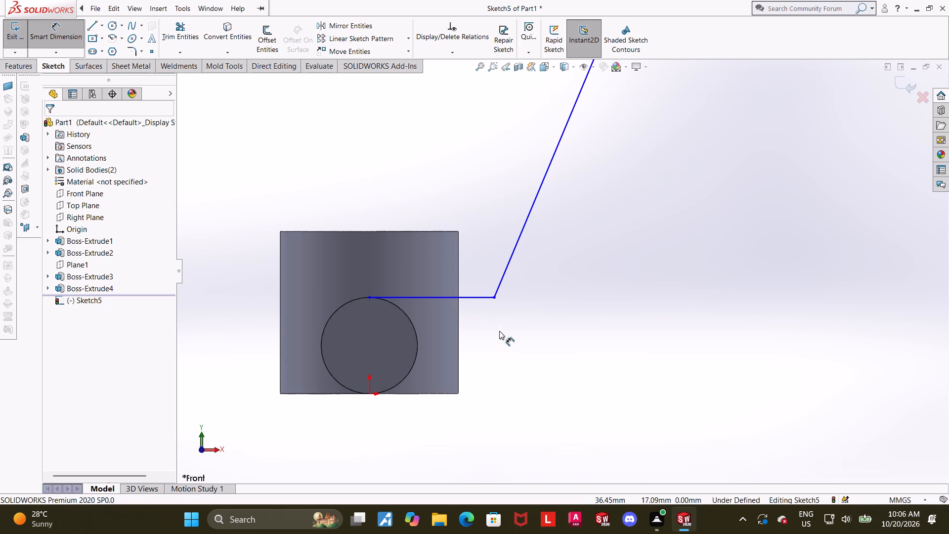
left_click(494, 298)
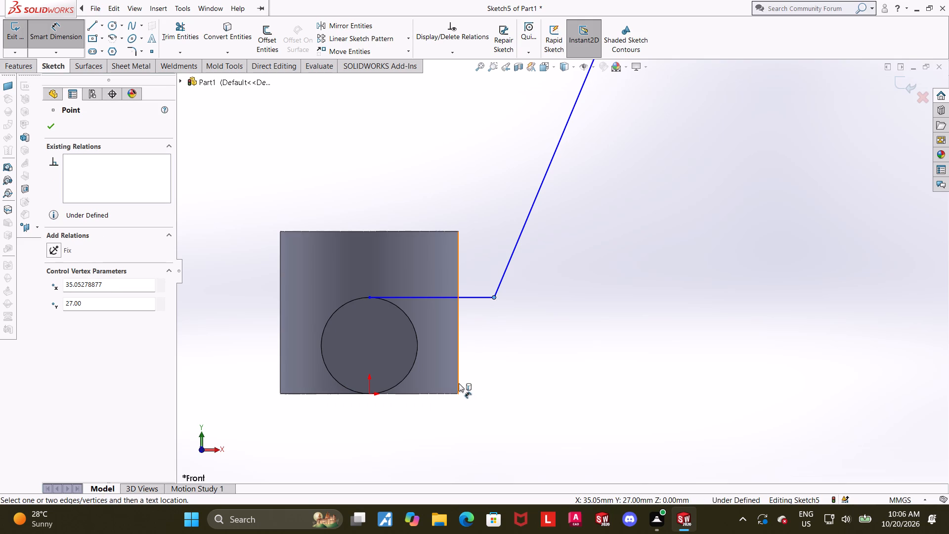
left_click(459, 383)
left_click(466, 414)
key("5")
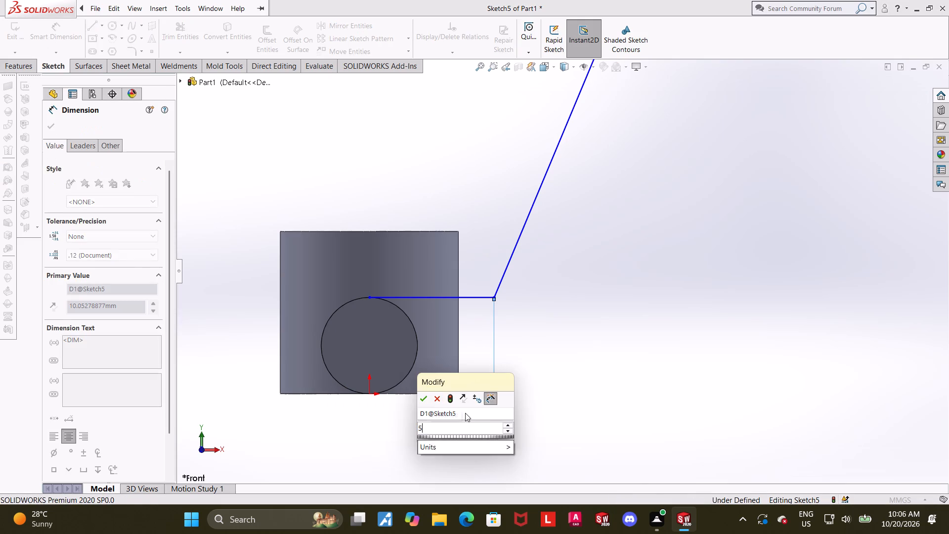
key("Return")
key("Escape")
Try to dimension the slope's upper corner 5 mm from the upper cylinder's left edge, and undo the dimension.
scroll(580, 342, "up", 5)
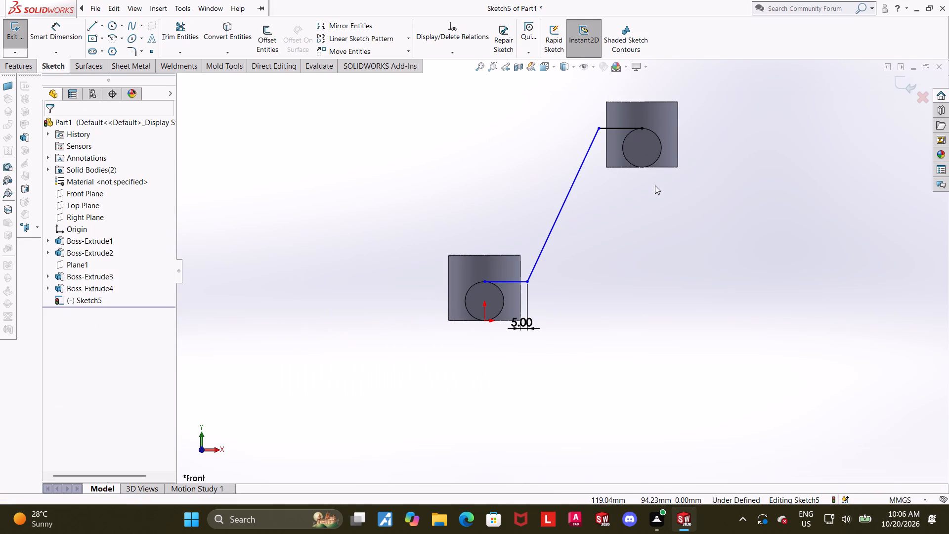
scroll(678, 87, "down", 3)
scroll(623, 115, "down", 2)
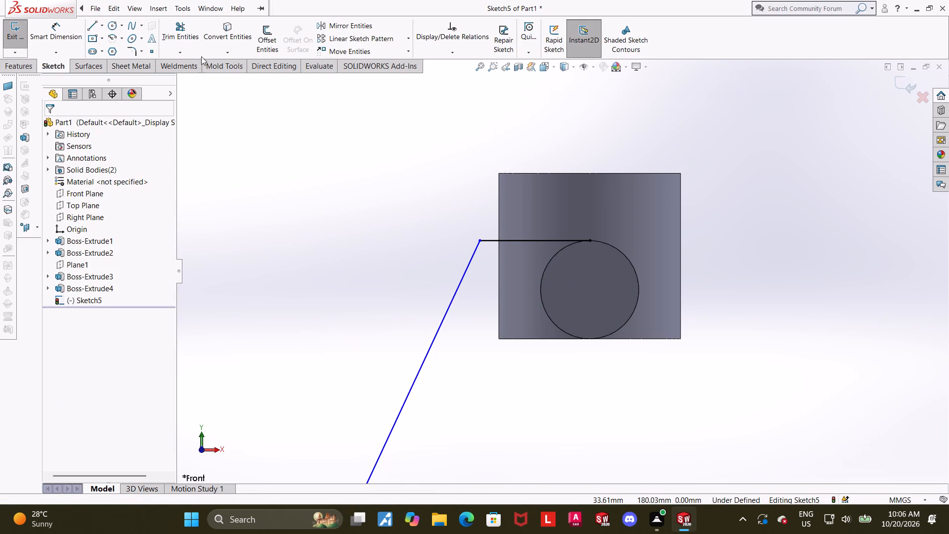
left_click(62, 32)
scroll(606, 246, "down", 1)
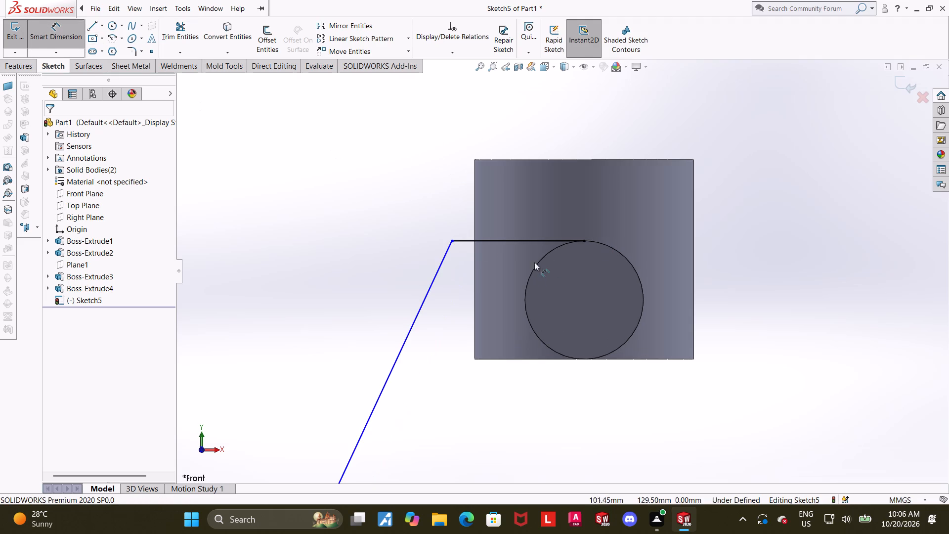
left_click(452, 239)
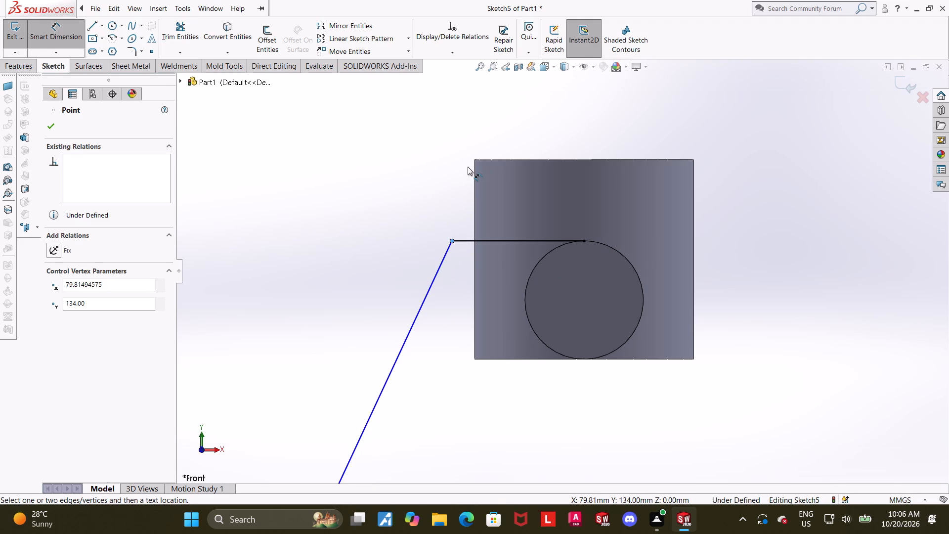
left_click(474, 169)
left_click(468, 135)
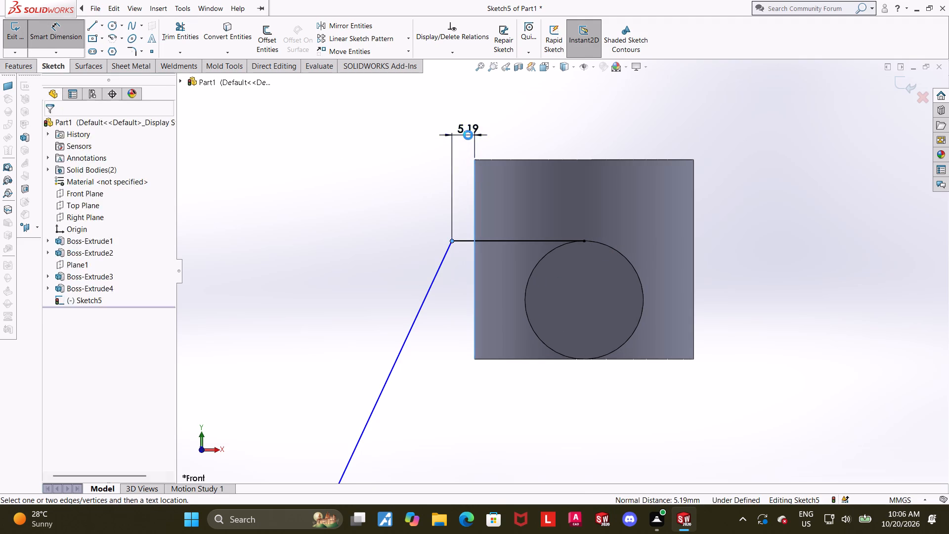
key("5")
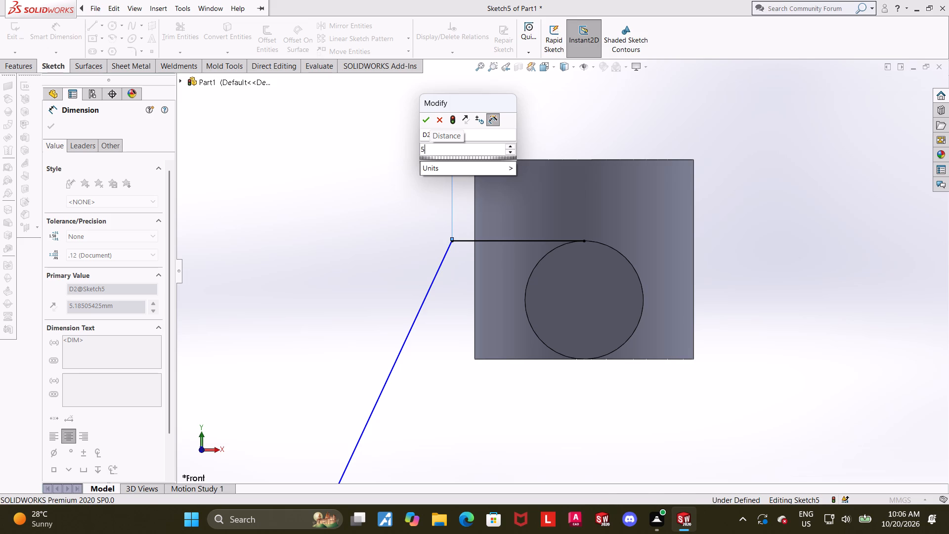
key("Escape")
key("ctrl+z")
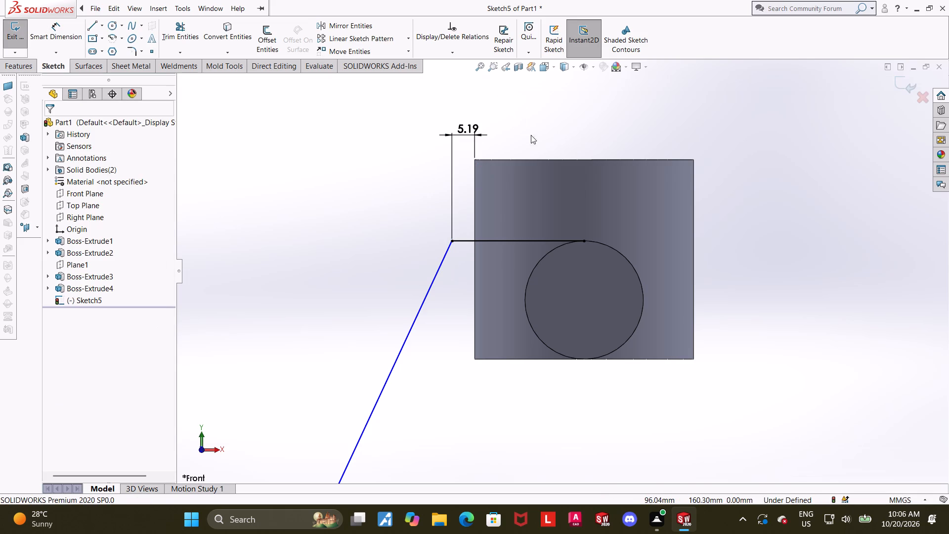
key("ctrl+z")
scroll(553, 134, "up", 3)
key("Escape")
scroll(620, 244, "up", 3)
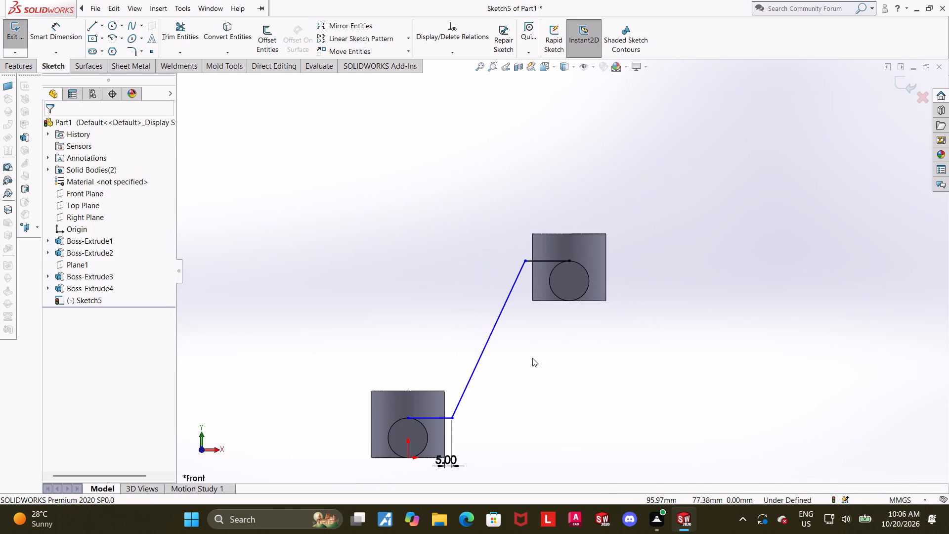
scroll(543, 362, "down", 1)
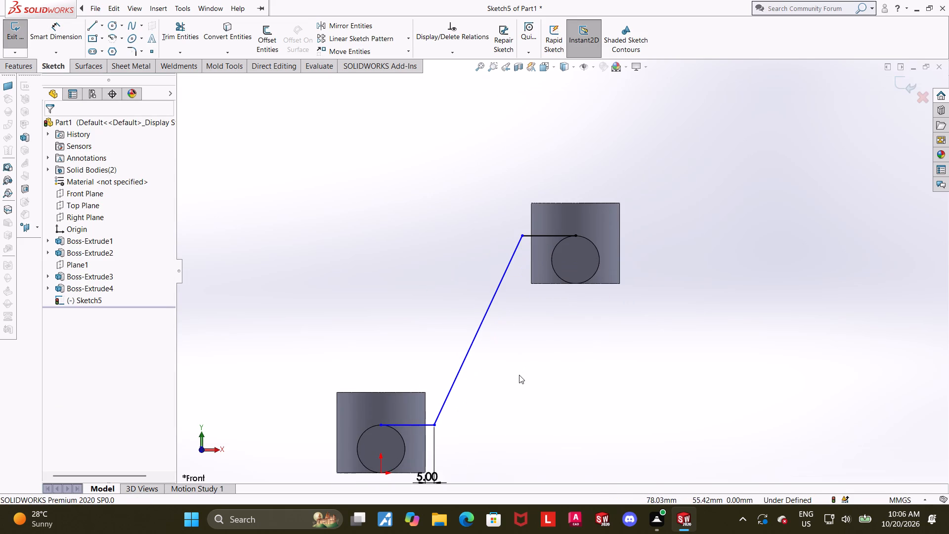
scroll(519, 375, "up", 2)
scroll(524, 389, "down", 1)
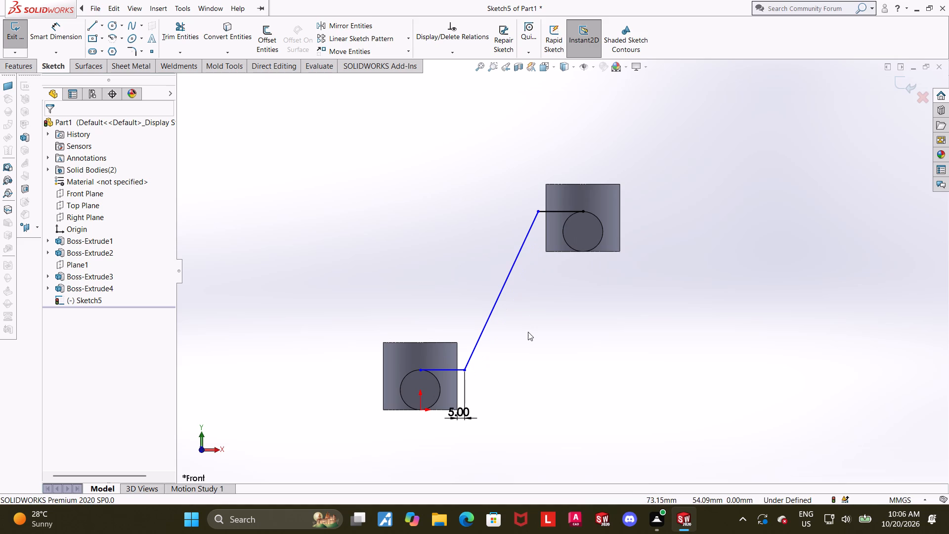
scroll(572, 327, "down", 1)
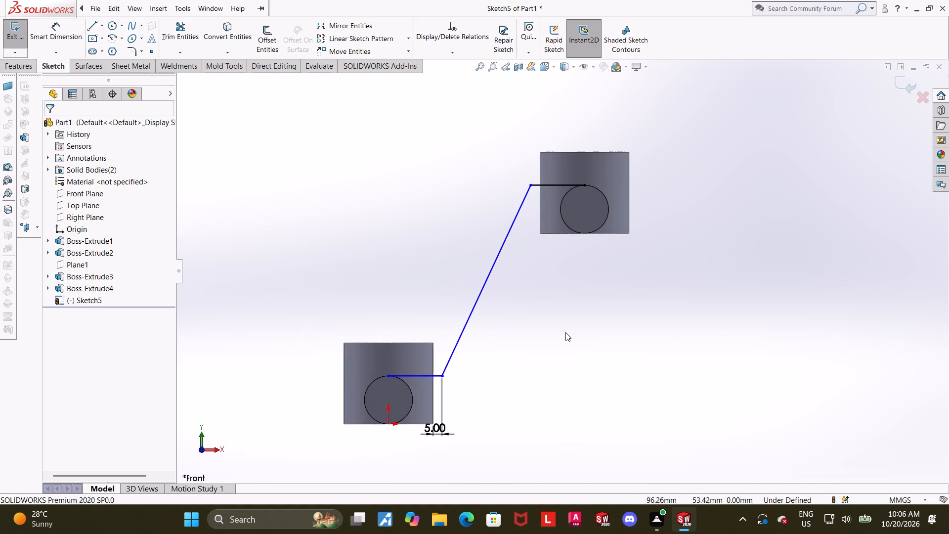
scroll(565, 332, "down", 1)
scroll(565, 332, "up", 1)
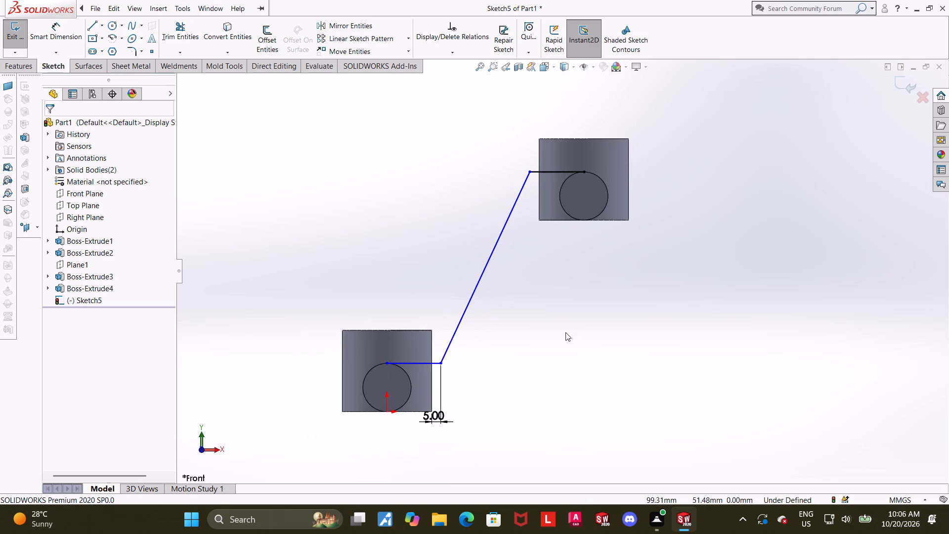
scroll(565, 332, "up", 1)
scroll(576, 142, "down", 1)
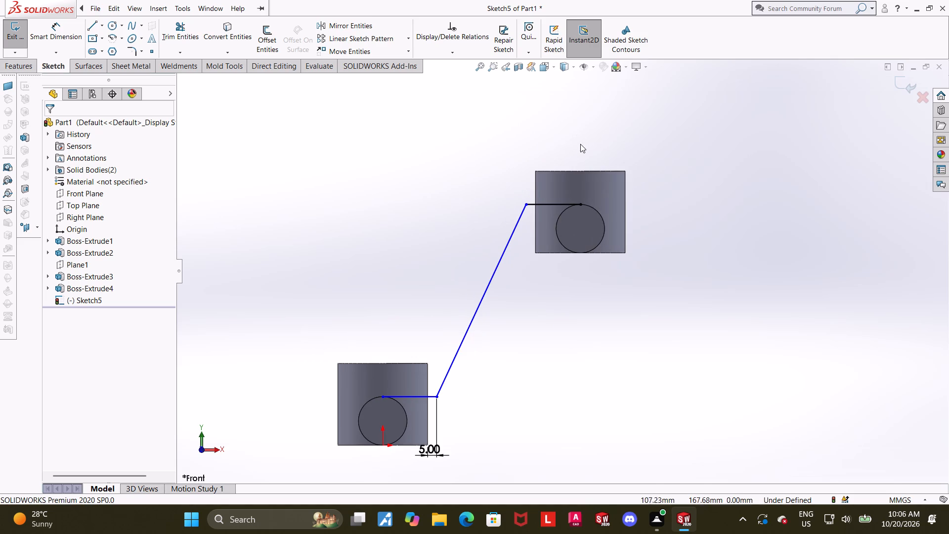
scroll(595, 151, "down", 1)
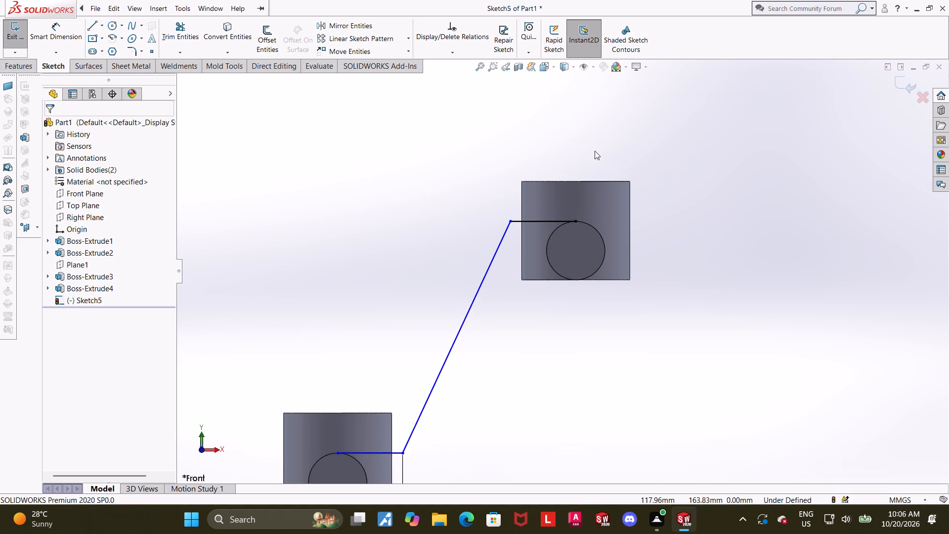
Sketch a vertical line about 10.4 mm long upward from the profile's start point at the lower boss's top.
left_click(88, 25)
scroll(375, 231, "up", 2)
scroll(451, 394, "down", 4)
scroll(563, 355, "down", 1)
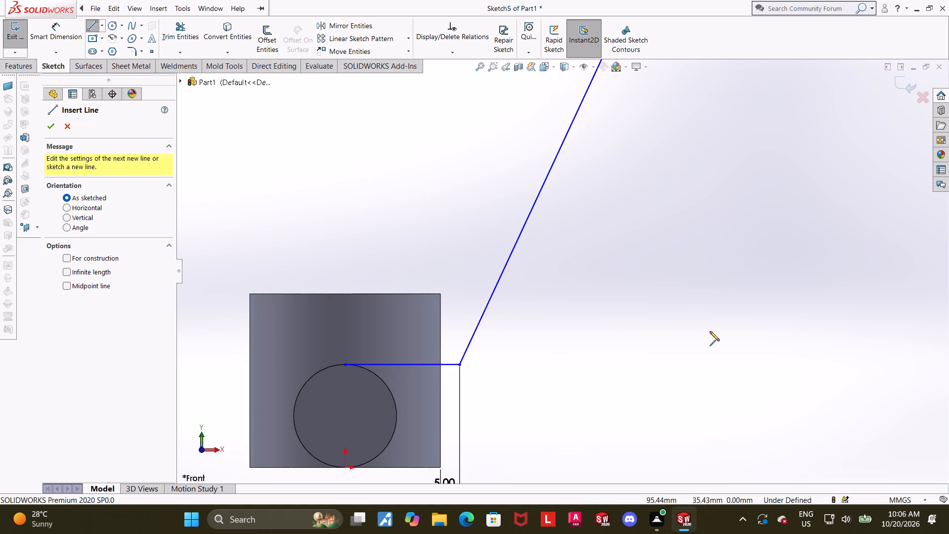
scroll(710, 331, "down", 1)
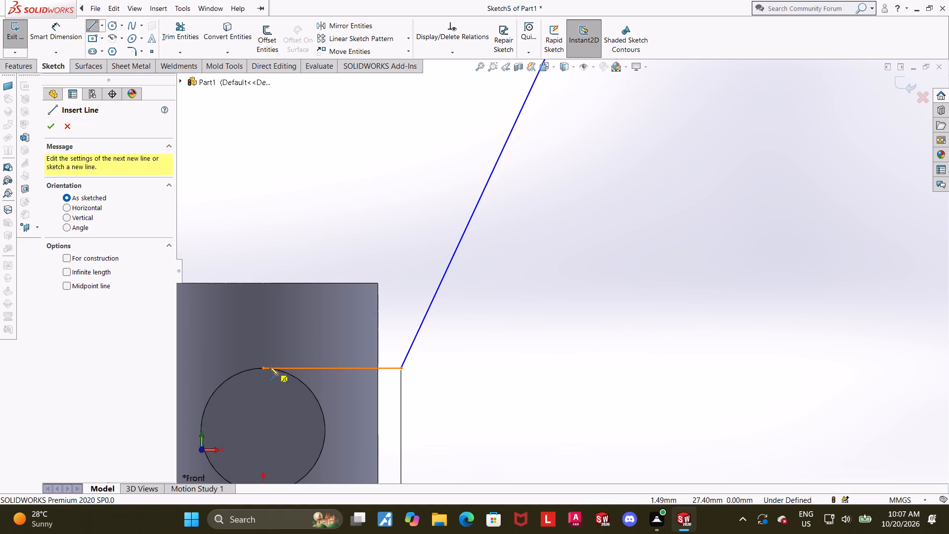
left_click(261, 370)
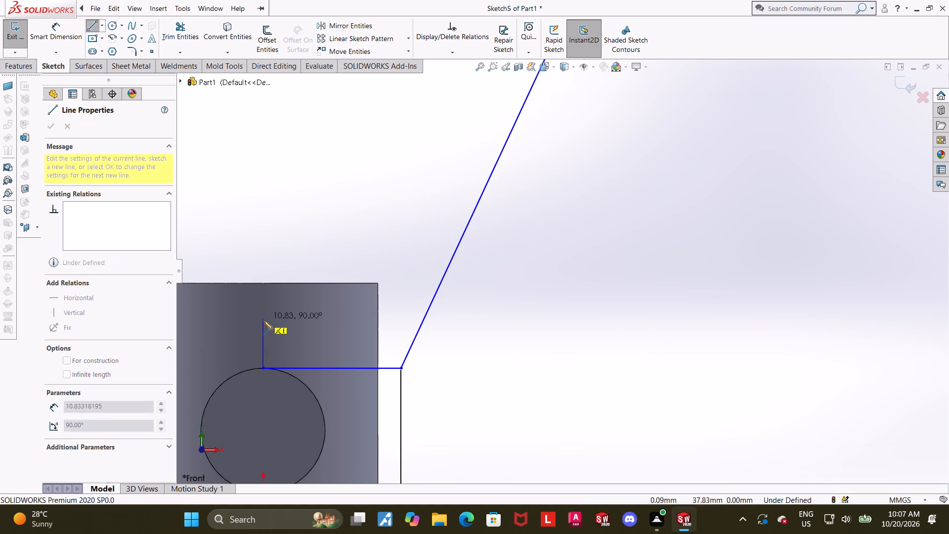
left_click(263, 320)
key("Escape")
key("Escape")
Dimension the vertical line above the lower boss to 9 mm.
left_click(51, 25)
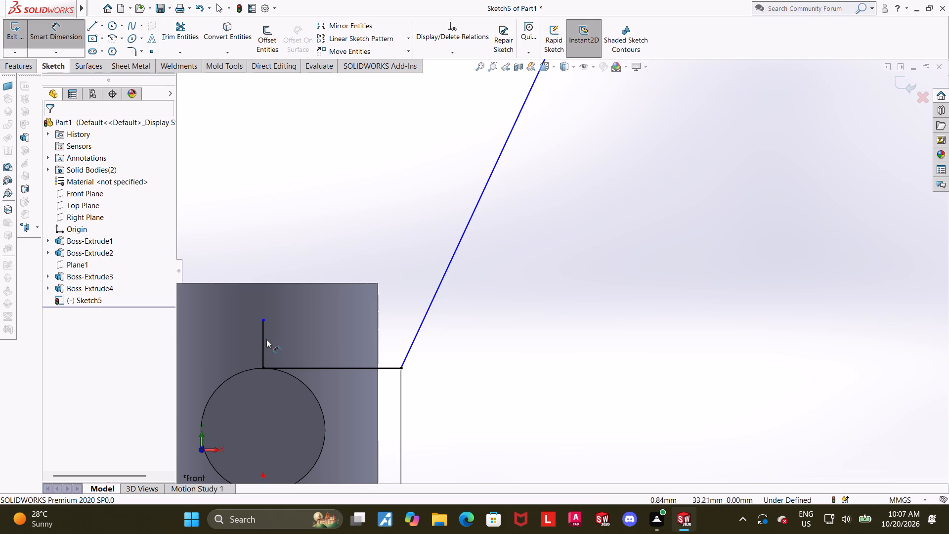
left_click(264, 338)
left_click(241, 346)
key("9")
key("Return")
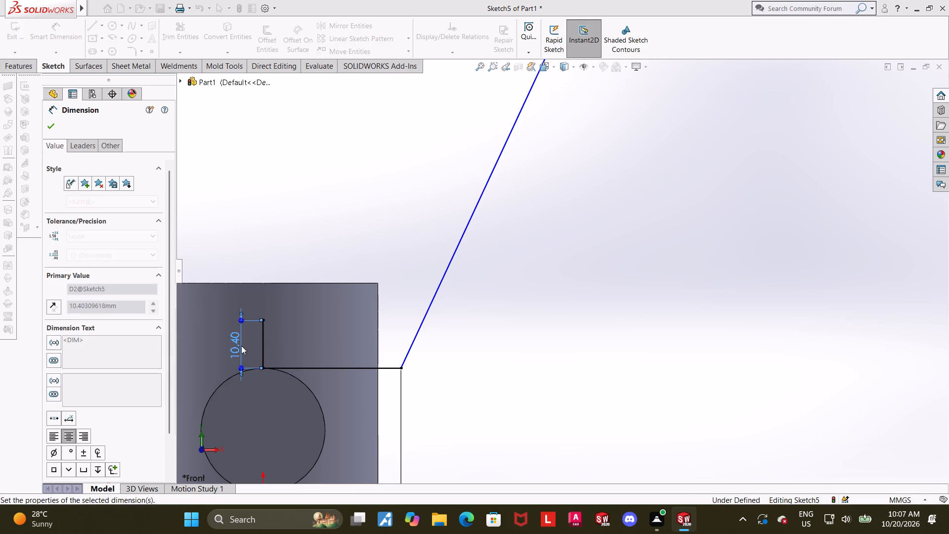
key("Escape")
key("Escape")
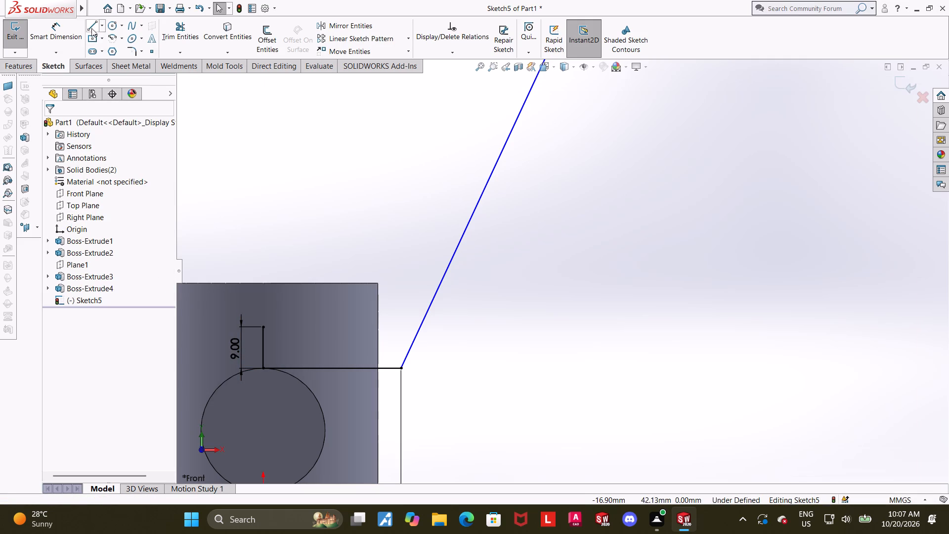
Sketch the profile's upper outline from the 9 mm line: horizontal, a parallel slope about 115 mm long, and horizontal above the upper boss's centre.
left_click(91, 26)
left_click(265, 326)
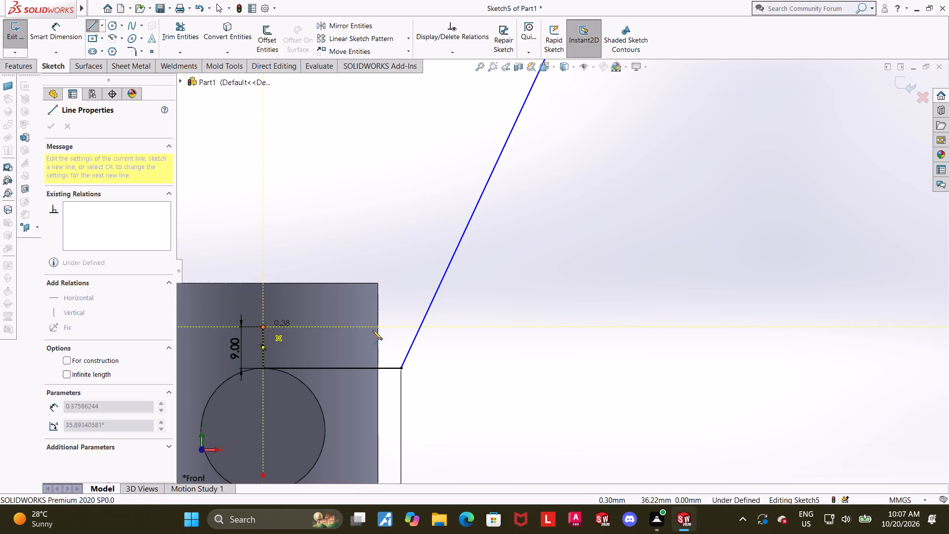
left_click(388, 328)
scroll(388, 327, "down", 3)
scroll(409, 313, "up", 4)
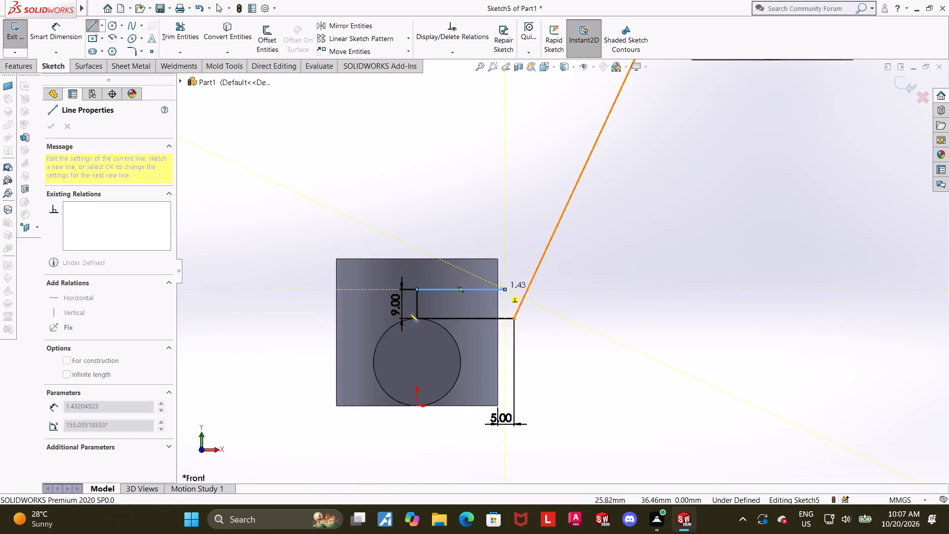
scroll(409, 313, "up", 5)
scroll(585, 115, "down", 2)
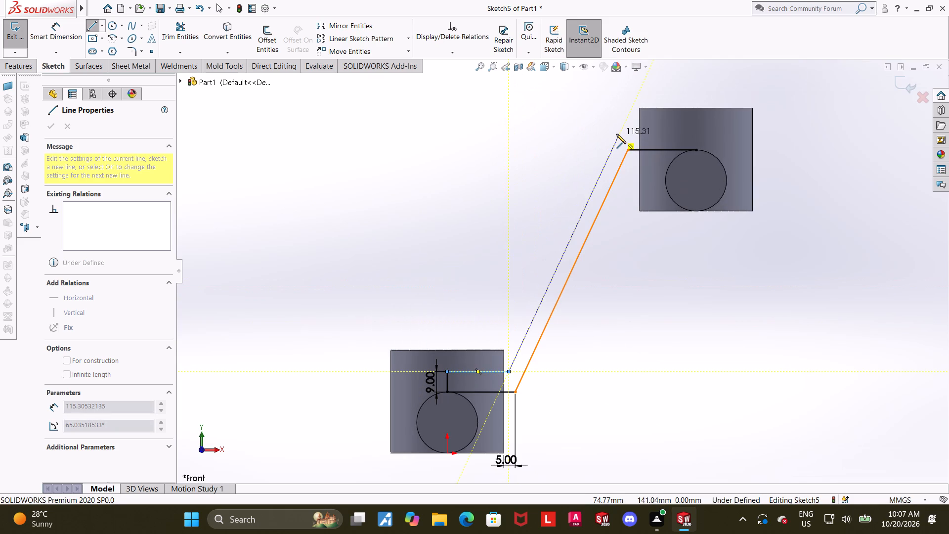
left_click(617, 132)
left_click(697, 131)
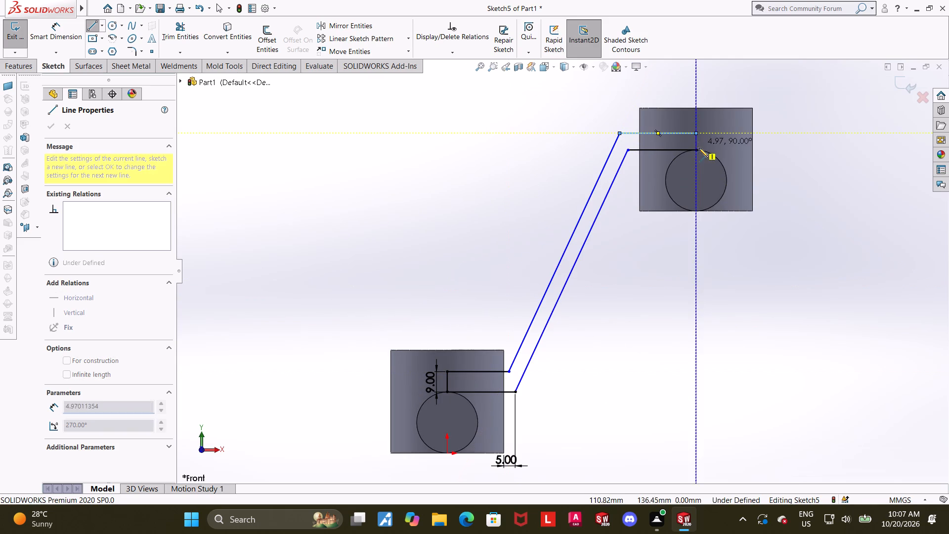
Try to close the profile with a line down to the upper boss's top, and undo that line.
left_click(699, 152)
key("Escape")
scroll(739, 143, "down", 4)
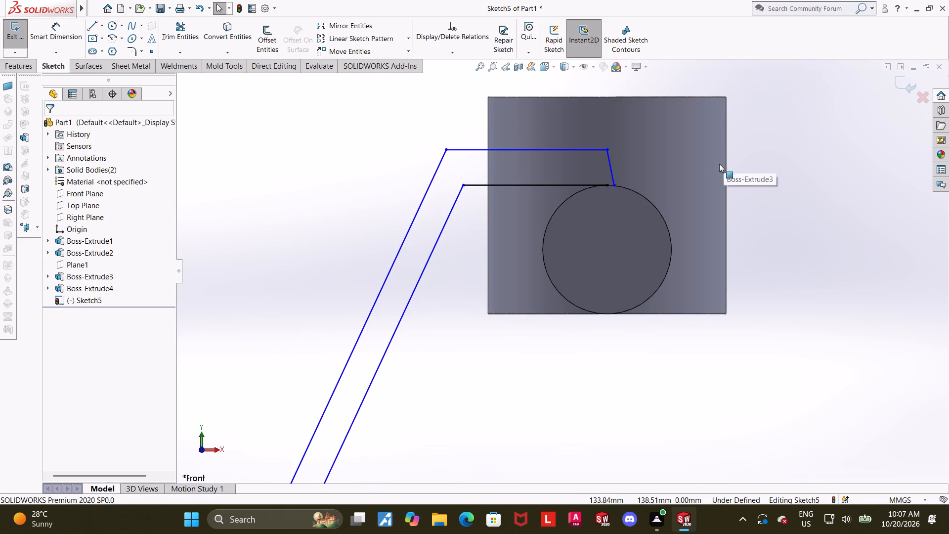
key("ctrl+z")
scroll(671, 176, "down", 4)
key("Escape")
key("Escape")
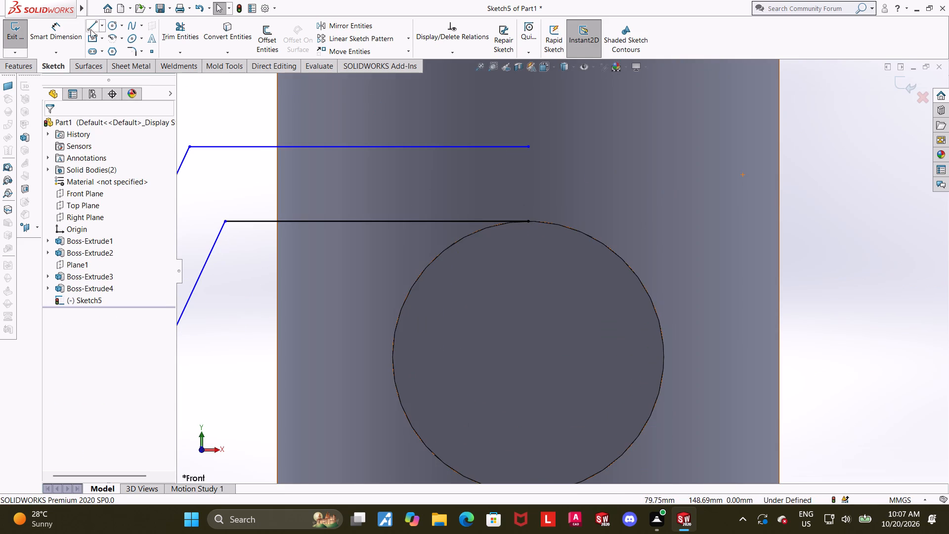
Sketch a vertical line about 8 mm long from the upper outline's end down to the upper boss's top.
left_click(90, 29)
left_click(530, 148)
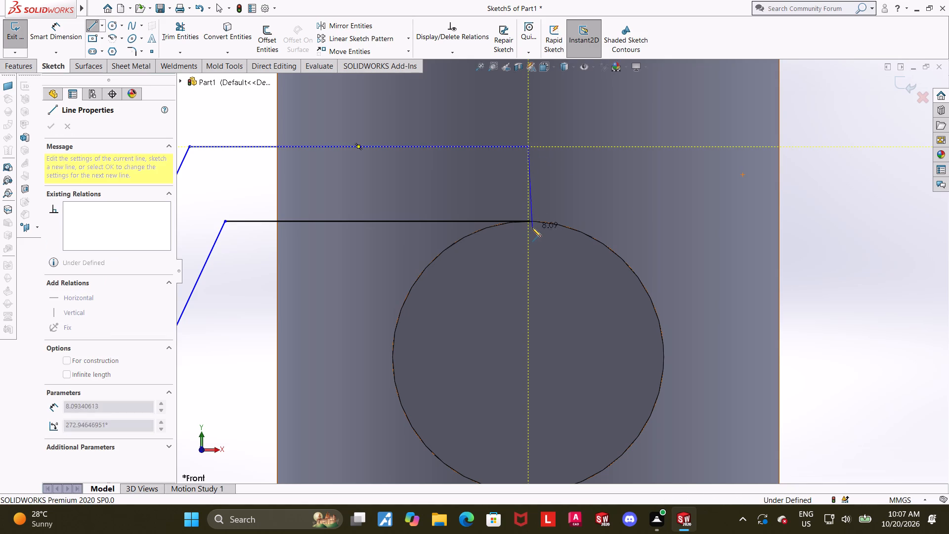
left_click(530, 224)
key("Escape")
key("Escape")
scroll(588, 232, "up", 3)
scroll(541, 255, "down", 7)
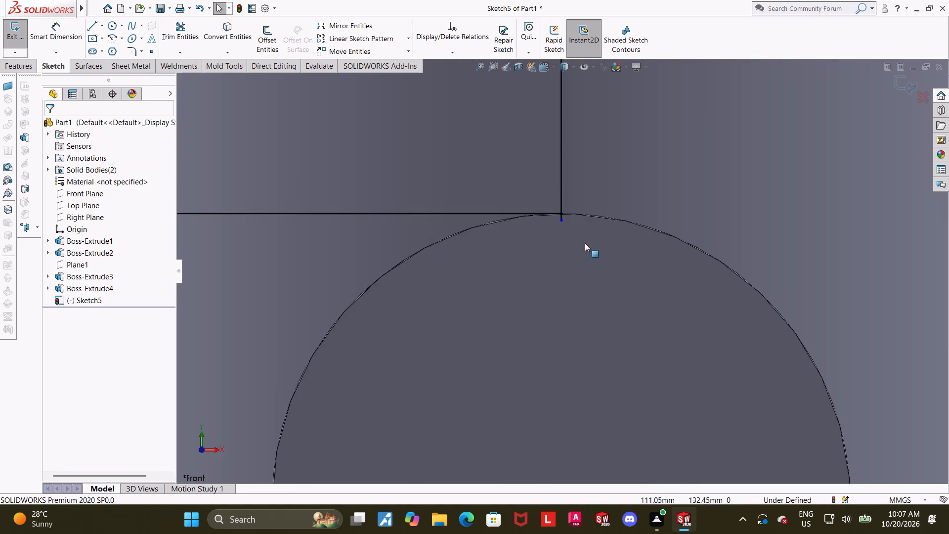
scroll(583, 219, "down", 6)
Merge the vertical line's lower endpoint with the end of the lower horizontal line at the upper boss's top.
key("Escape")
left_click(506, 243)
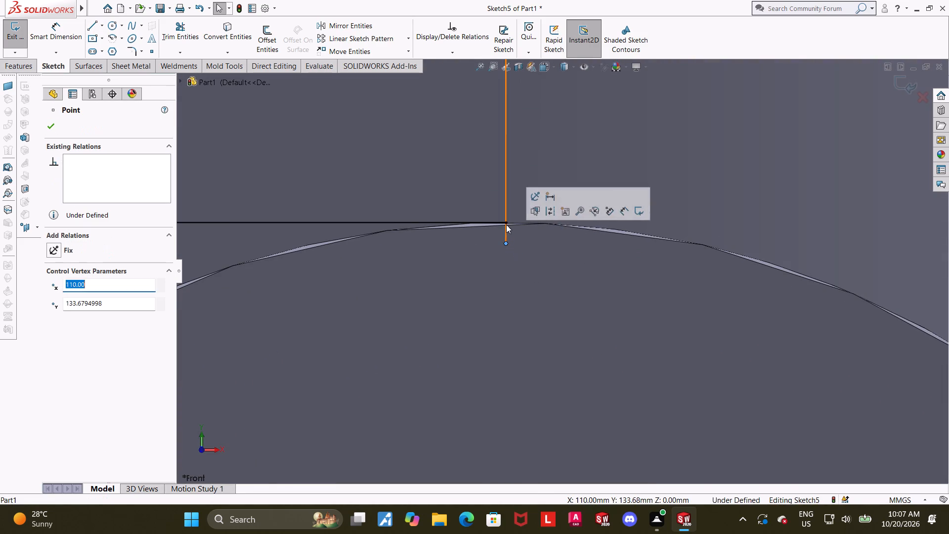
left_click(506, 223, "ctrl")
left_click(54, 347)
scroll(501, 332, "up", 3)
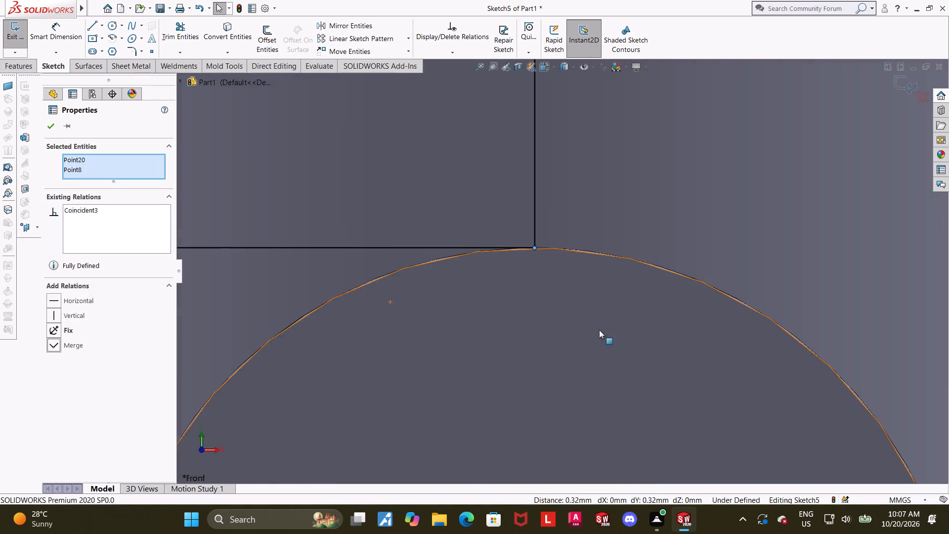
scroll(599, 330, "up", 13)
key("Escape")
scroll(551, 341, "up", 5)
scroll(567, 361, "down", 2)
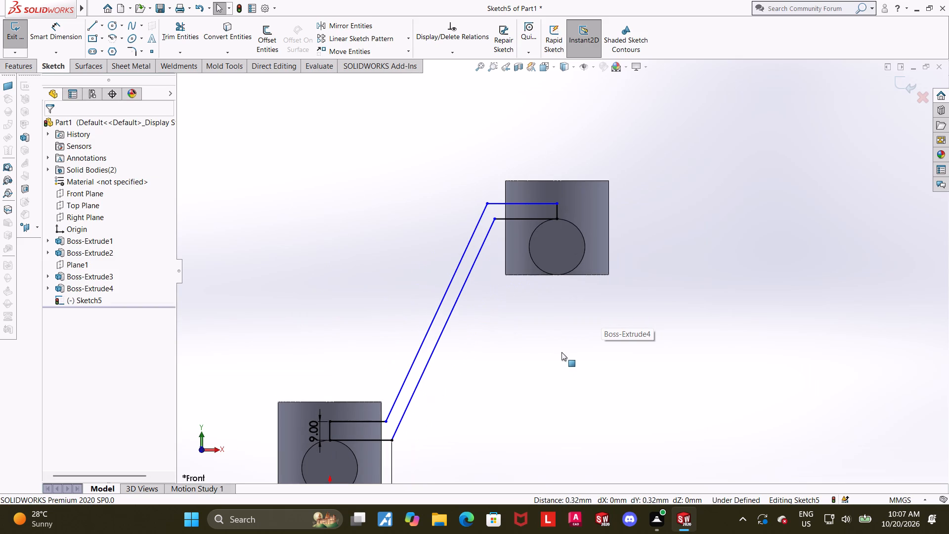
key("Escape")
Dimension the vertical line above the upper boss to 9 mm.
left_click(61, 30)
scroll(314, 260, "up", 1)
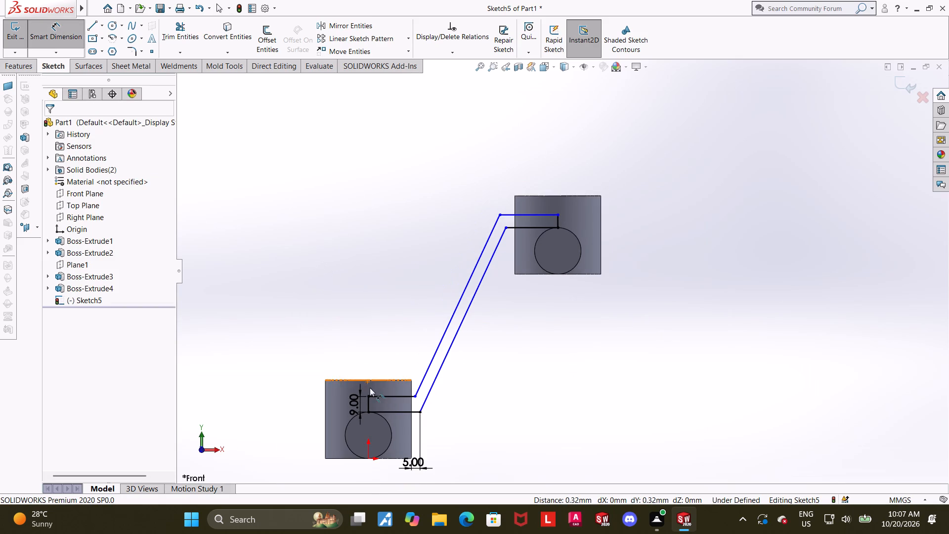
scroll(377, 406, "down", 5)
scroll(664, 300, "up", 7)
scroll(664, 172, "down", 6)
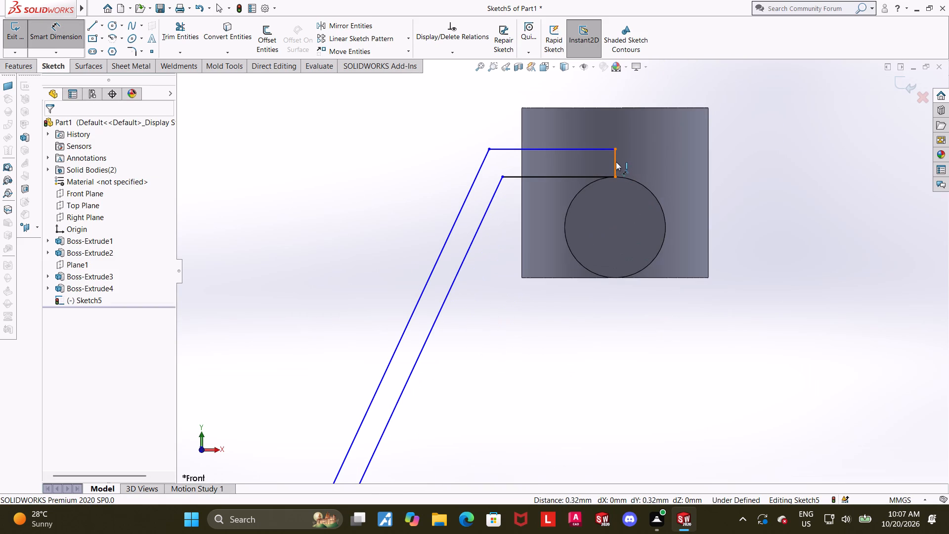
left_click(616, 162)
left_click(634, 166)
key("9")
key("Return")
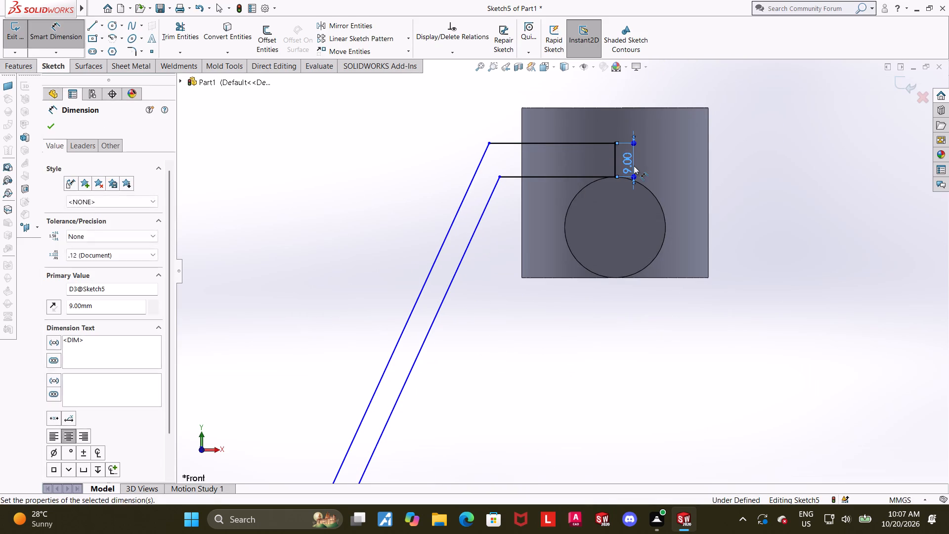
key("Escape")
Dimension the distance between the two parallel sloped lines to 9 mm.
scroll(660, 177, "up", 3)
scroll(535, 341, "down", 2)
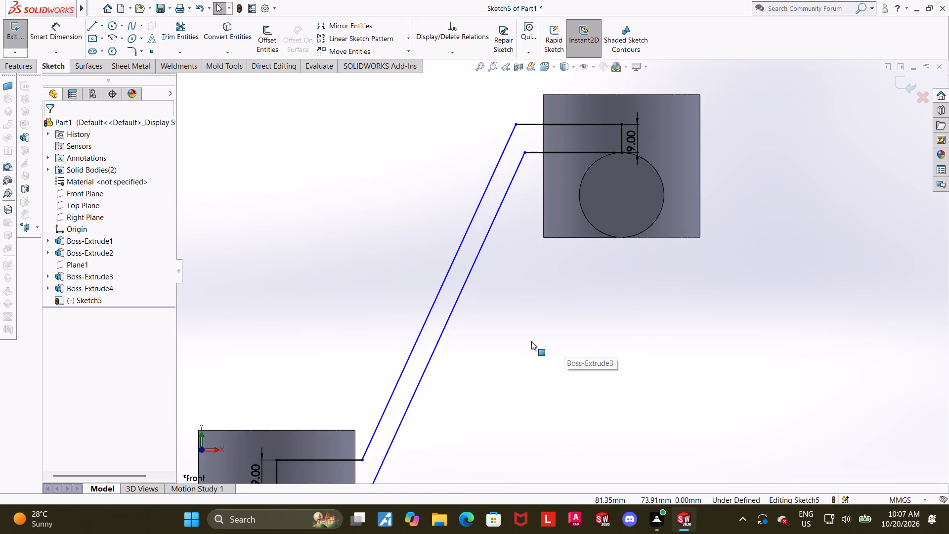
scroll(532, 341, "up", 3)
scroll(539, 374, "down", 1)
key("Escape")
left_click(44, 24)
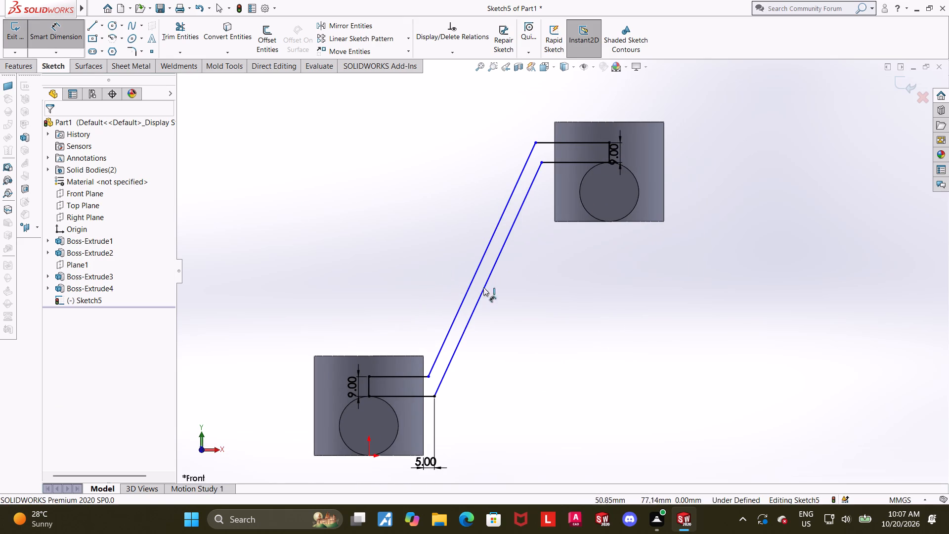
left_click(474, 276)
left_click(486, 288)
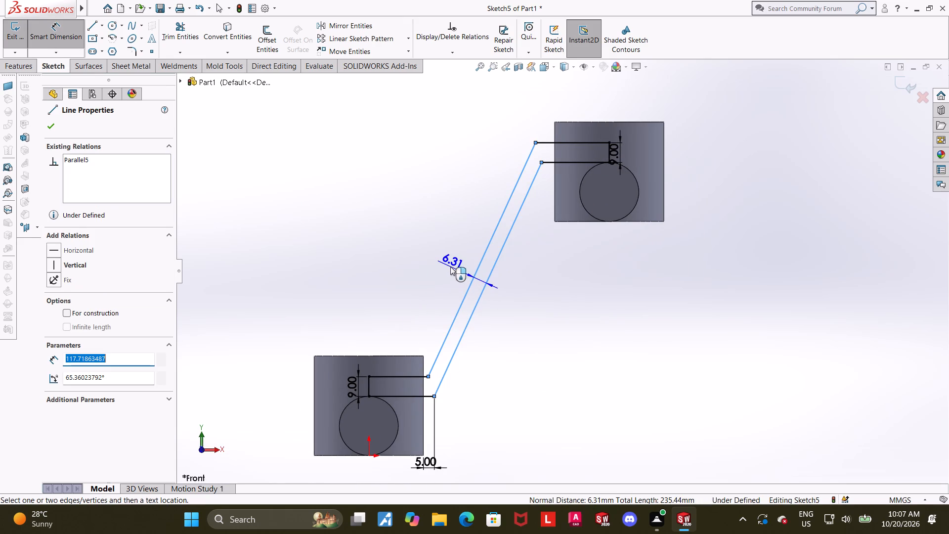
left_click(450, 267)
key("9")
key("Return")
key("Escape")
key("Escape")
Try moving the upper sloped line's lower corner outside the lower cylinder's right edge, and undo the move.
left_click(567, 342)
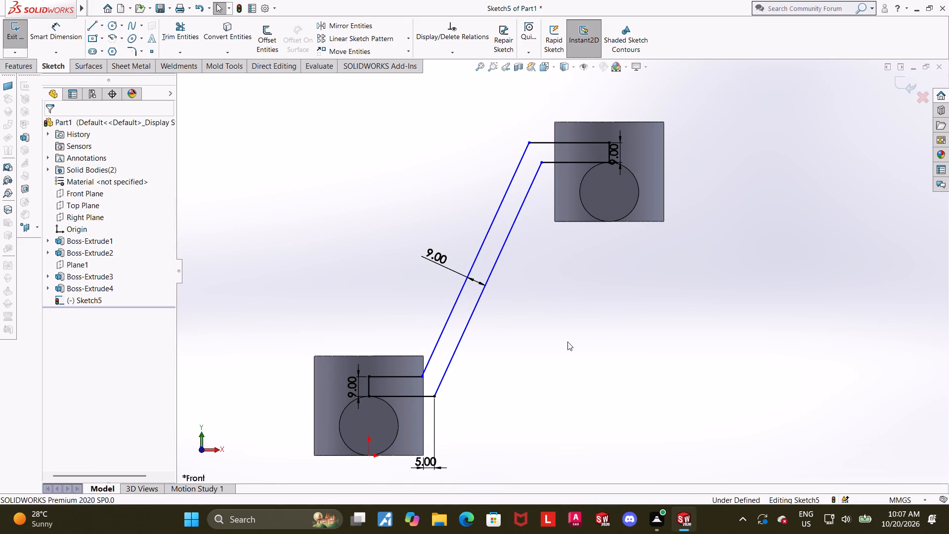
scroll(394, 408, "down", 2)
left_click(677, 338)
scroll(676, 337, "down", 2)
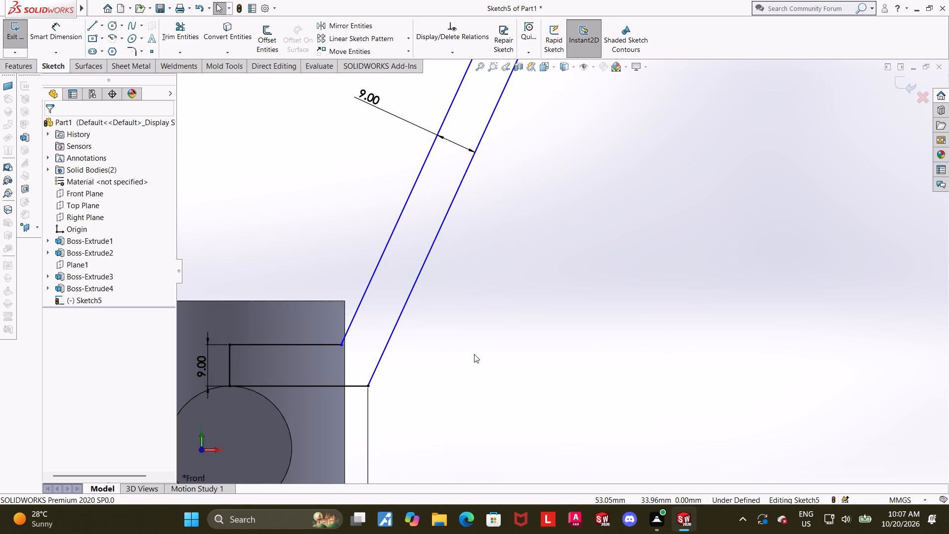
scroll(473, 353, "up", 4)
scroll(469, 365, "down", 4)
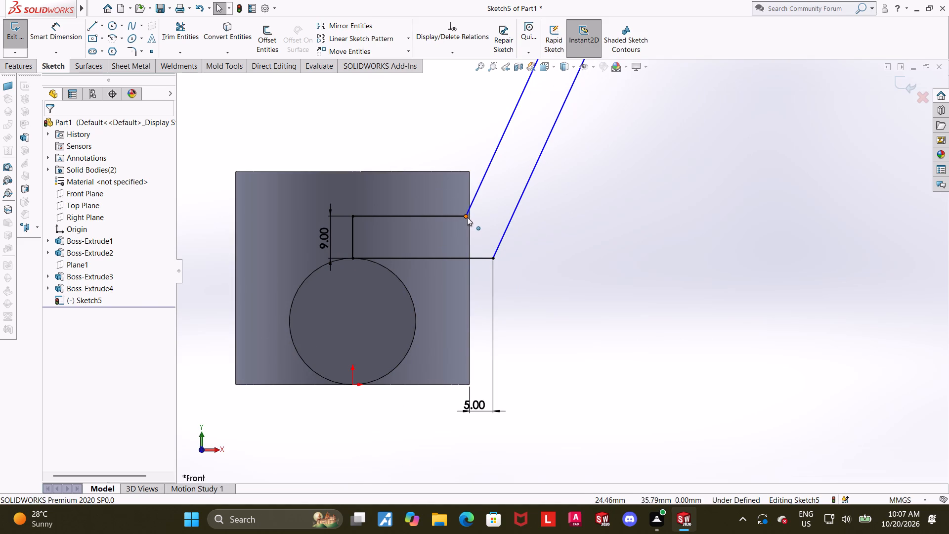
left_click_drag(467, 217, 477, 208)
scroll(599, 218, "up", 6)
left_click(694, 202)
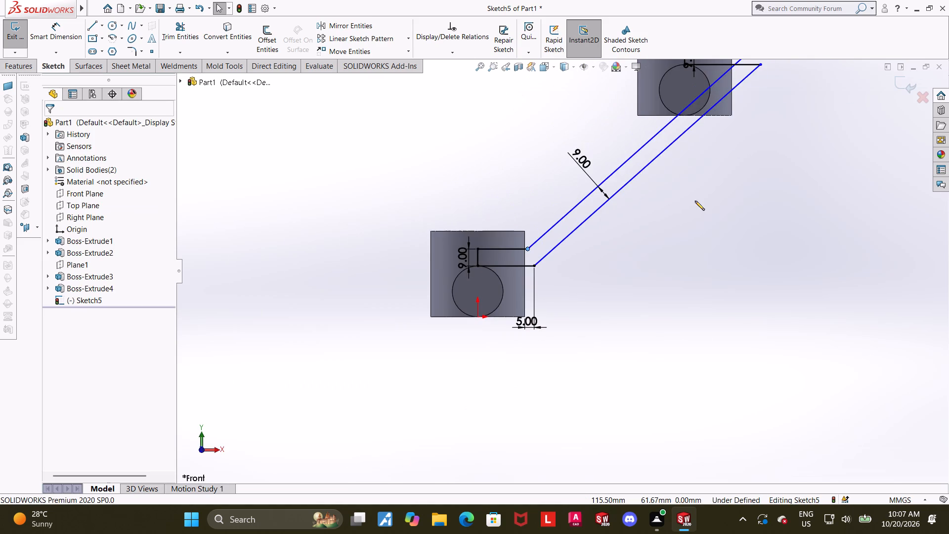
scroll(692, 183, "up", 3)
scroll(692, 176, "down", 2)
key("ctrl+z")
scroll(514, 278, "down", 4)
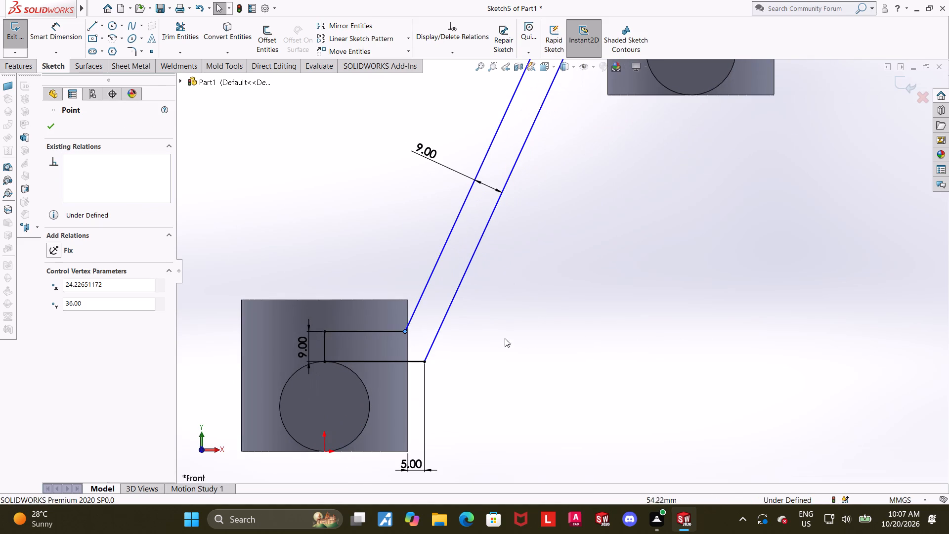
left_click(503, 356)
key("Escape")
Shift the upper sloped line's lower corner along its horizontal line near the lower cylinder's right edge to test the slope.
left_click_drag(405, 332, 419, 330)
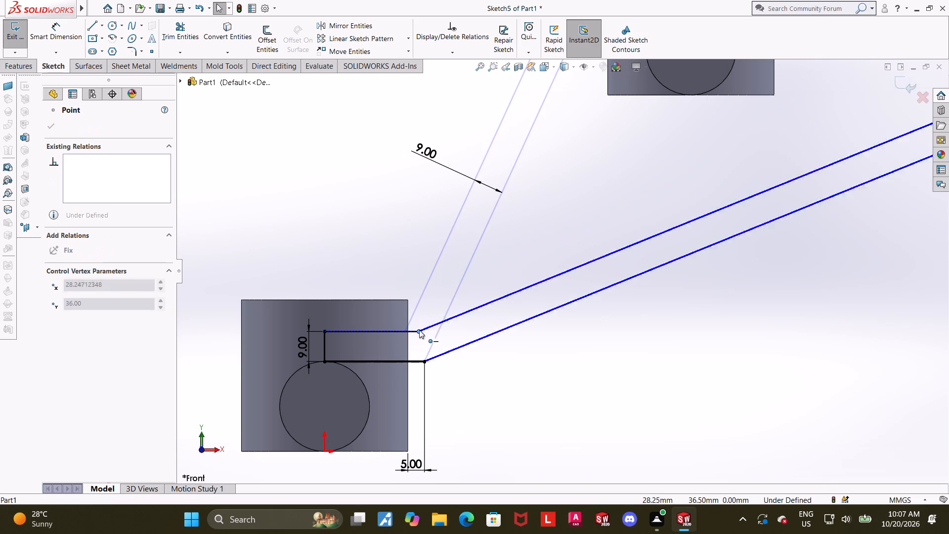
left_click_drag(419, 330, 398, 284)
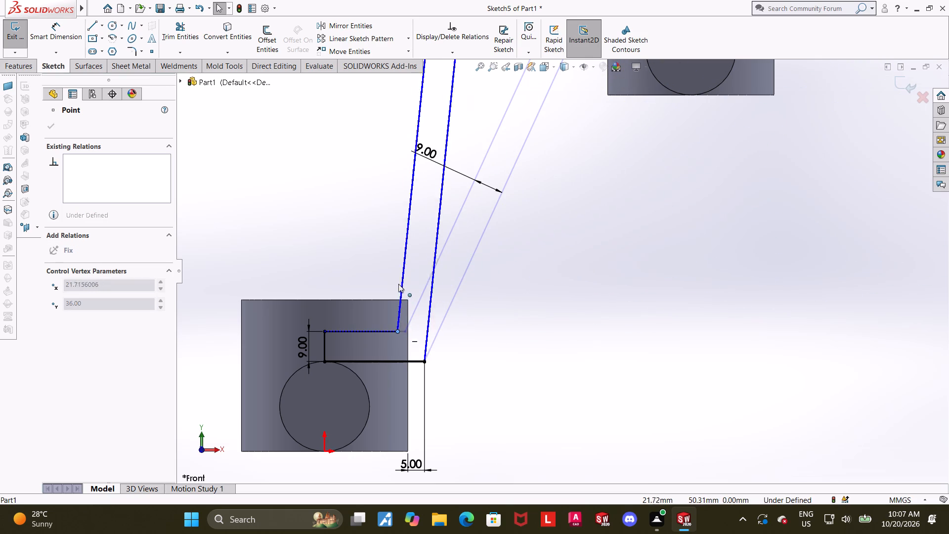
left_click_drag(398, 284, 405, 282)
Dimension the upper sloped line's top corner 5 mm horizontally from the upper cylinder's left edge.
scroll(553, 312, "up", 4)
scroll(615, 142, "down", 4)
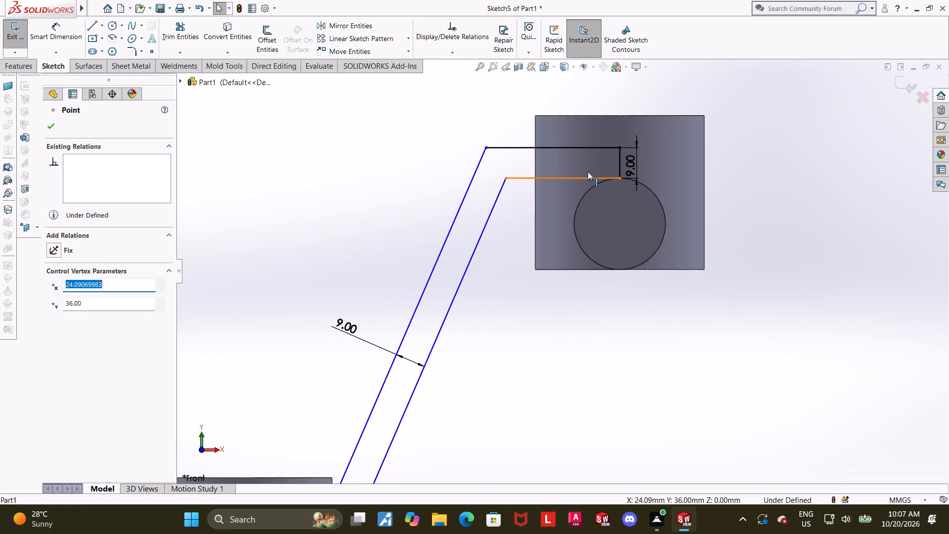
scroll(588, 172, "down", 4)
key("Escape")
left_click(74, 35)
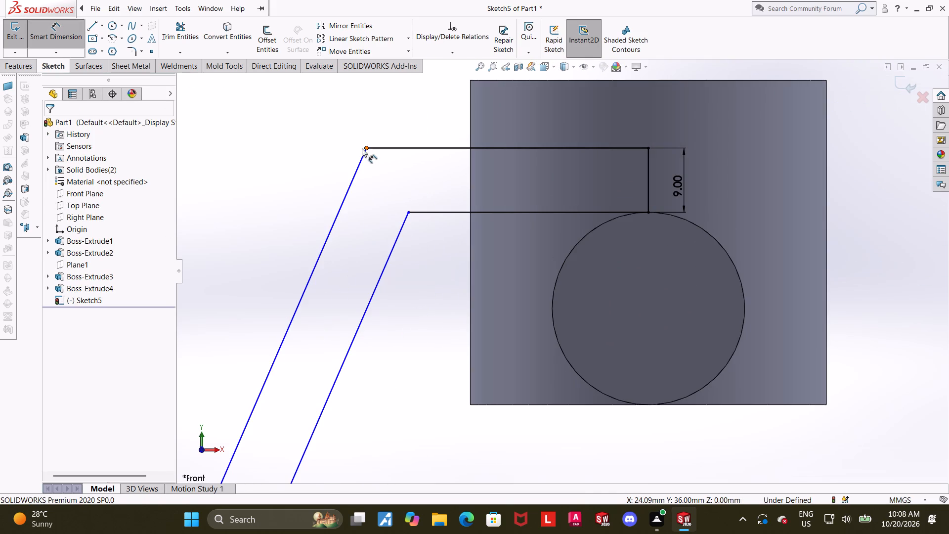
left_click(365, 147)
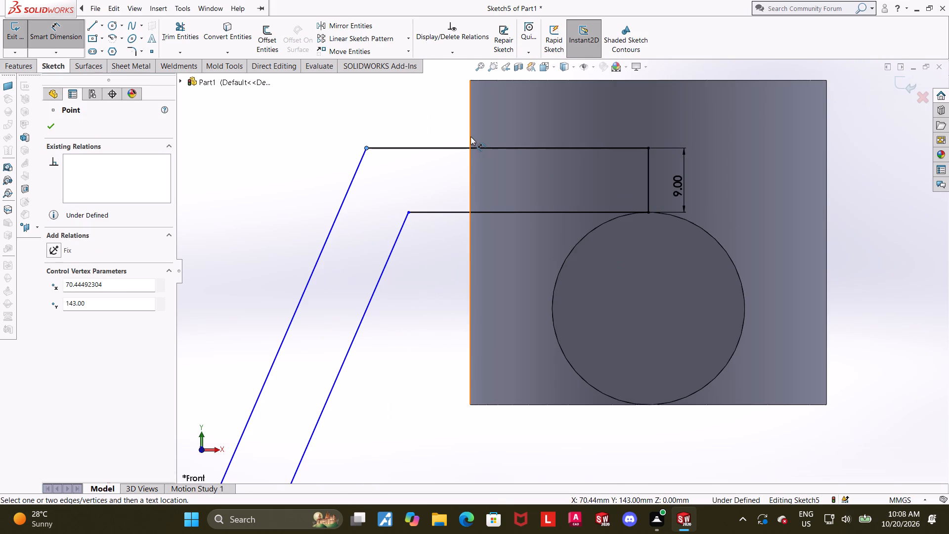
left_click(469, 135)
left_click(470, 136)
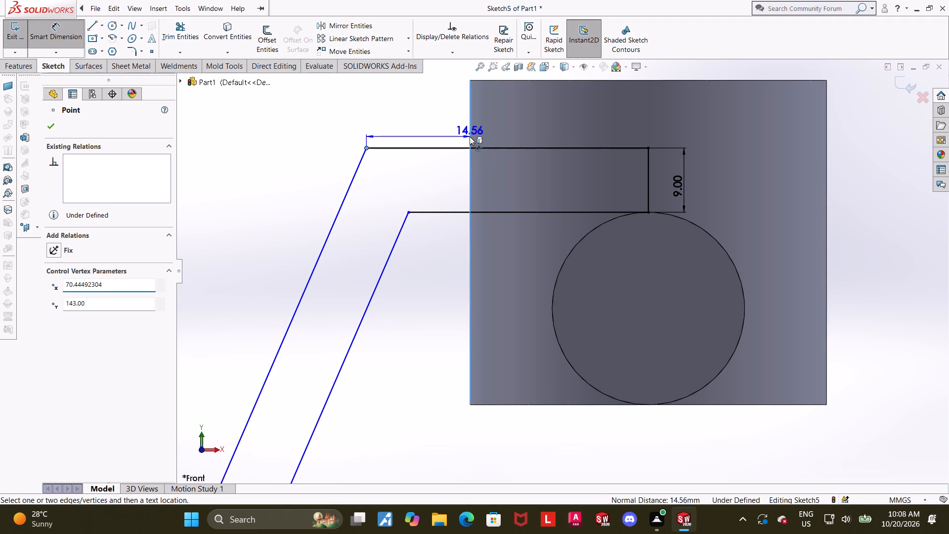
scroll(456, 136, "down", 2)
scroll(447, 122, "up", 3)
left_click(471, 134)
key("5")
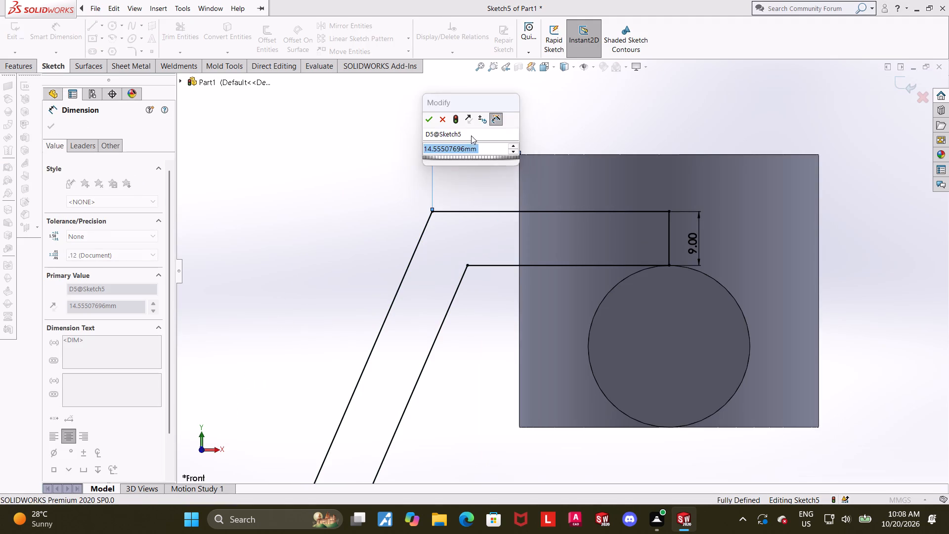
key("Return")
key("Escape")
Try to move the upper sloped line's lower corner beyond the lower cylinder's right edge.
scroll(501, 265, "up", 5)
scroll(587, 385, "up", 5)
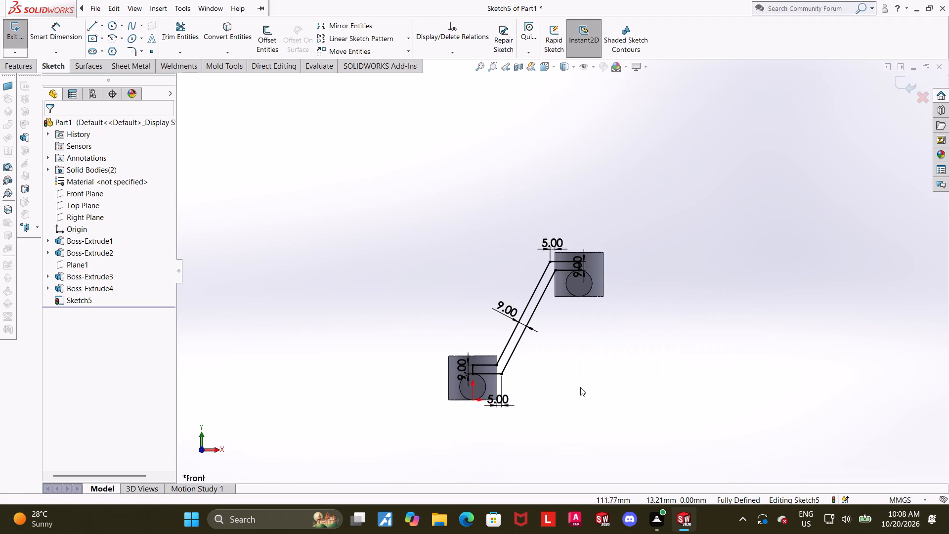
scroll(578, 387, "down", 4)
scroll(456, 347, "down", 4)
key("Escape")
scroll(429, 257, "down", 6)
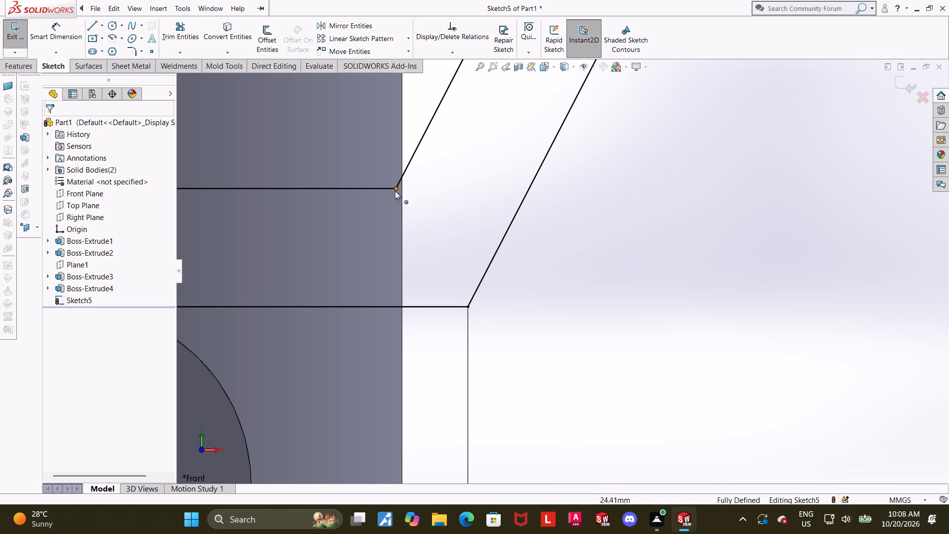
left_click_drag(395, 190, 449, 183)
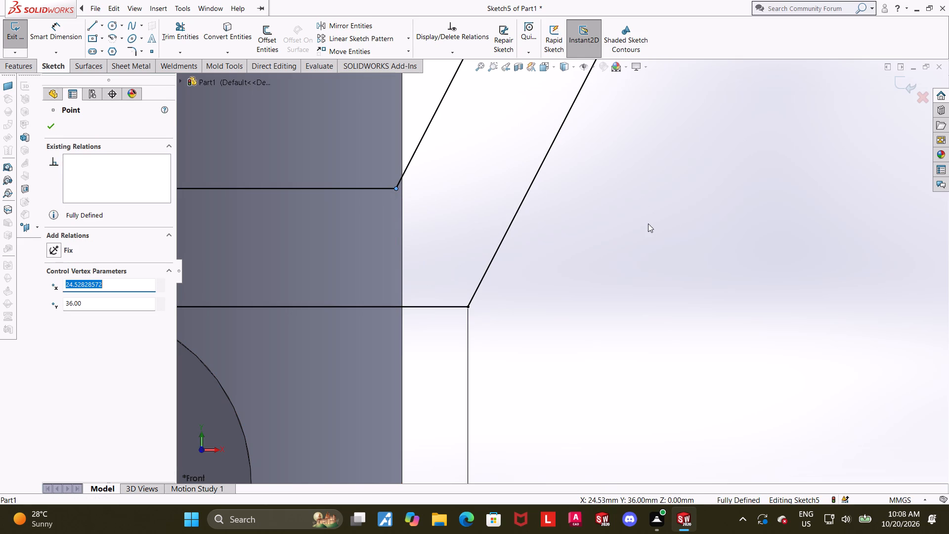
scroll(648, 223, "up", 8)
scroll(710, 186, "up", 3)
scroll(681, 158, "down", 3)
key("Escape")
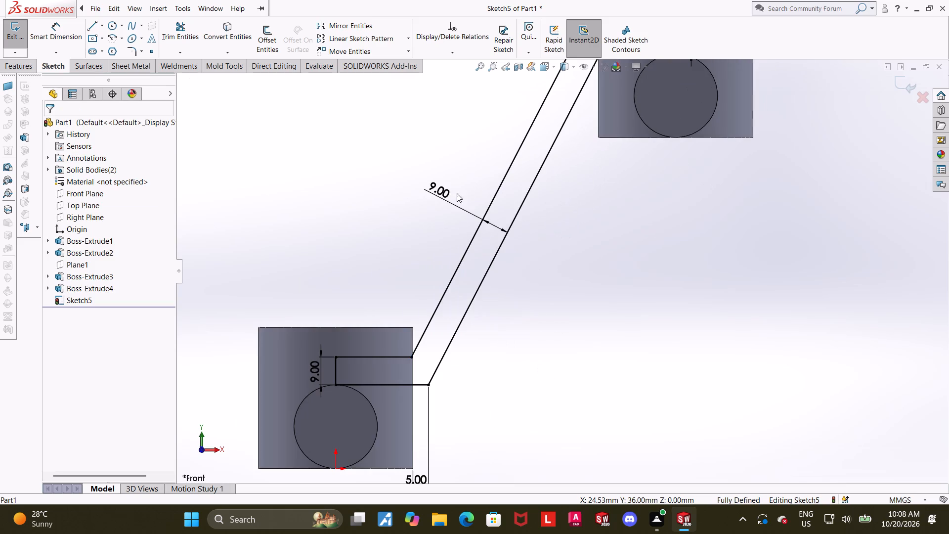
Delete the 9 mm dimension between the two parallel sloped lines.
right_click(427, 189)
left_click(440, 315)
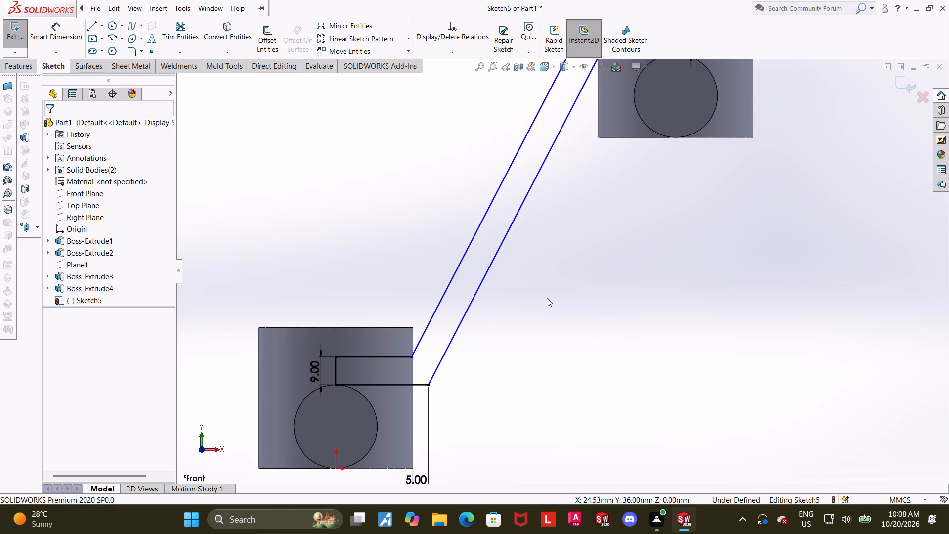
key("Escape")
Move the upper sloped line's lower corner about 1 mm beyond the lower cylinder's right edge along its horizontal line.
scroll(452, 359, "down", 6)
left_click_drag(441, 292, 444, 291)
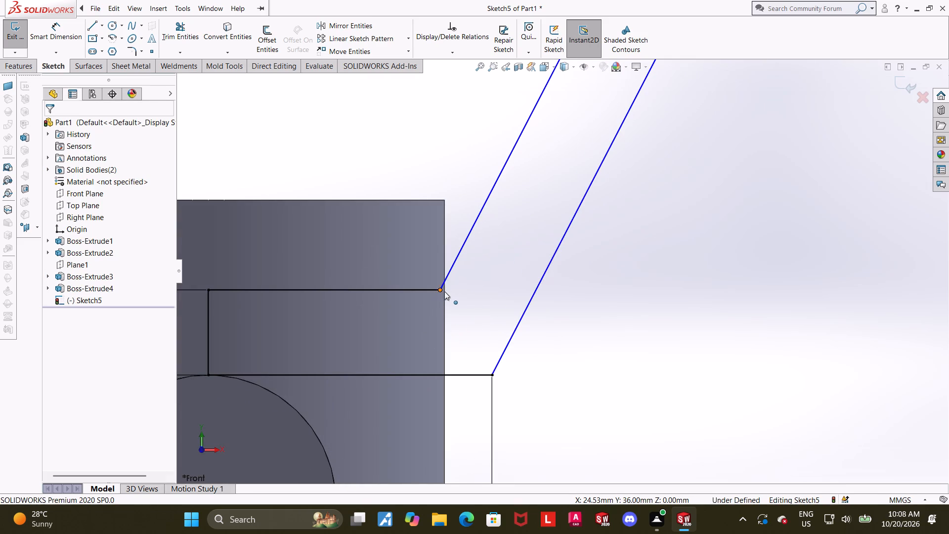
left_click_drag(444, 291, 454, 289)
scroll(662, 294, "up", 6)
left_click(679, 289)
scroll(679, 289, "up", 5)
scroll(660, 206, "down", 1)
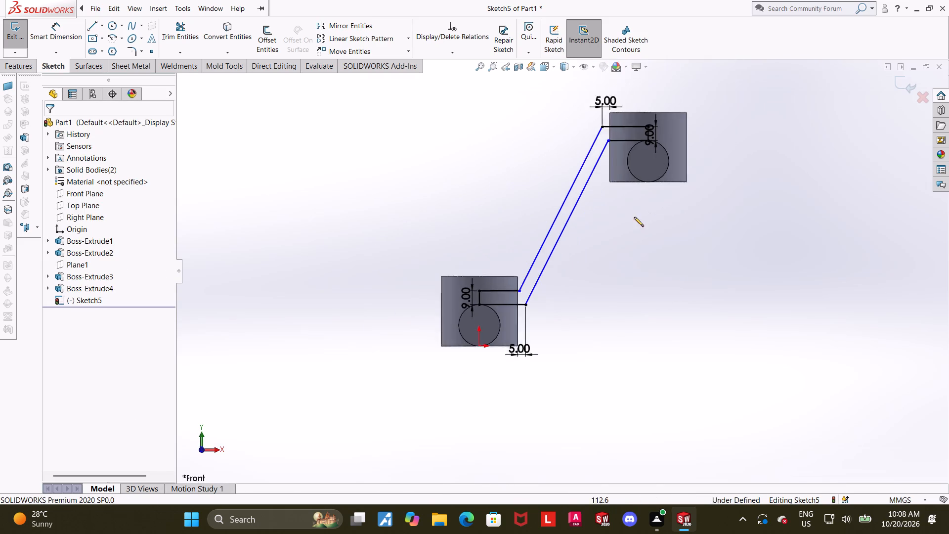
Dimension the upper sloped line's lower corner 2 mm horizontally from the lower cylinder's right edge.
scroll(634, 217, "down", 3)
scroll(500, 308, "down", 2)
left_click(42, 33)
scroll(426, 349, "down", 2)
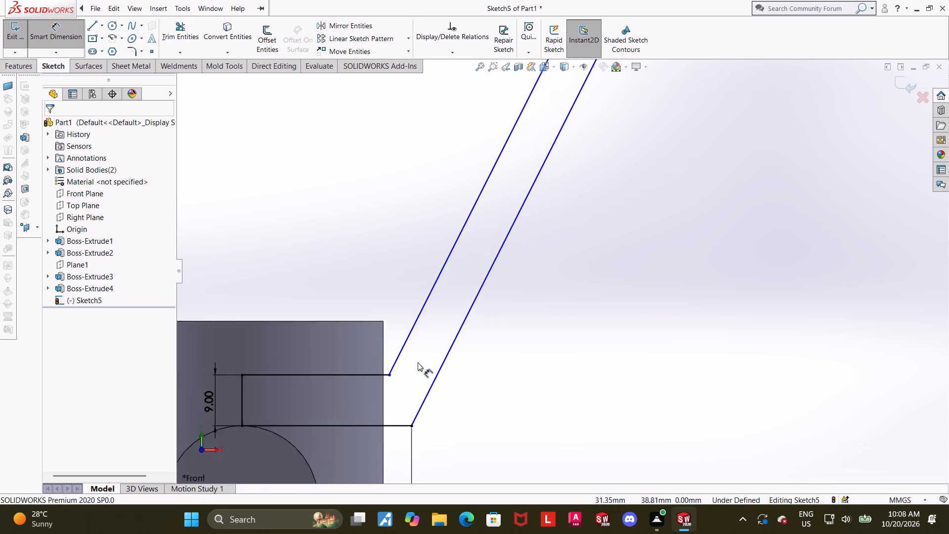
scroll(418, 362, "down", 3)
left_click(393, 370)
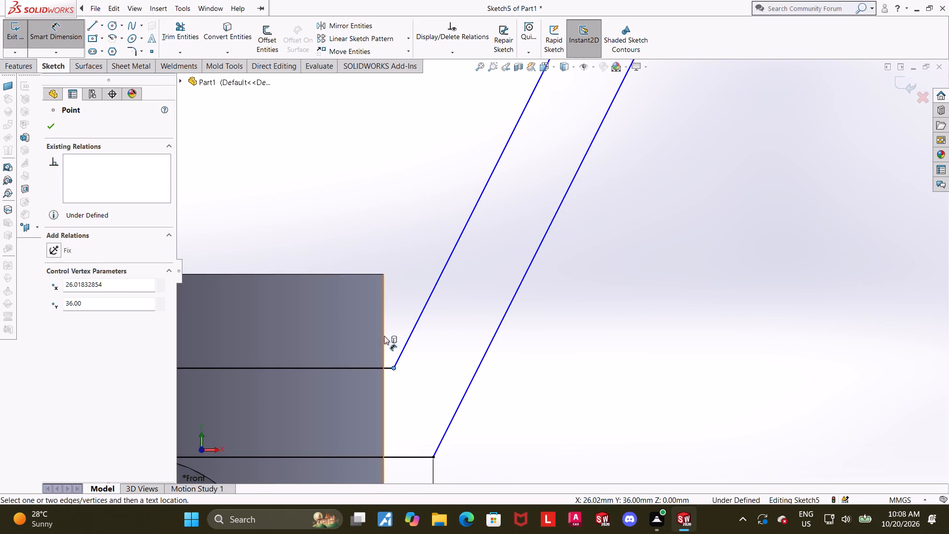
left_click(384, 336)
left_click(400, 307)
key("2")
key("Return")
key("Escape")
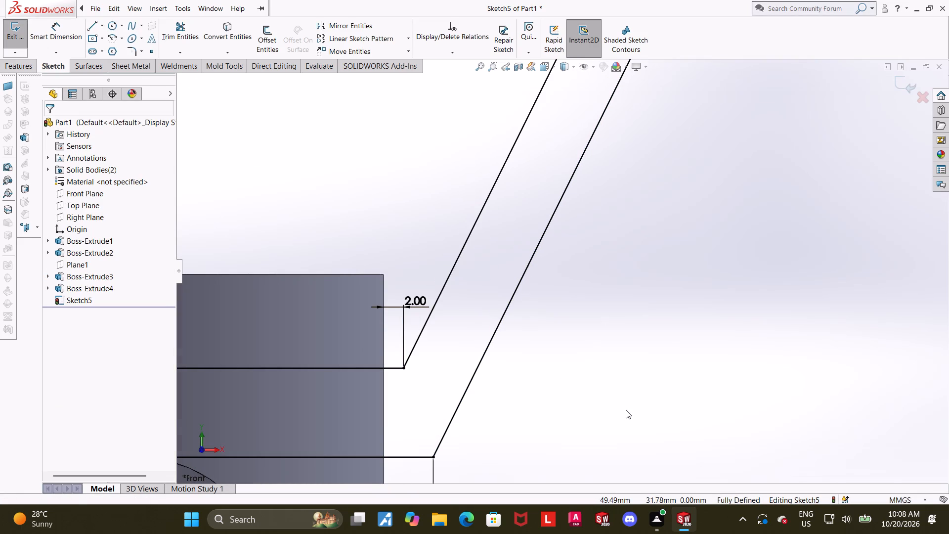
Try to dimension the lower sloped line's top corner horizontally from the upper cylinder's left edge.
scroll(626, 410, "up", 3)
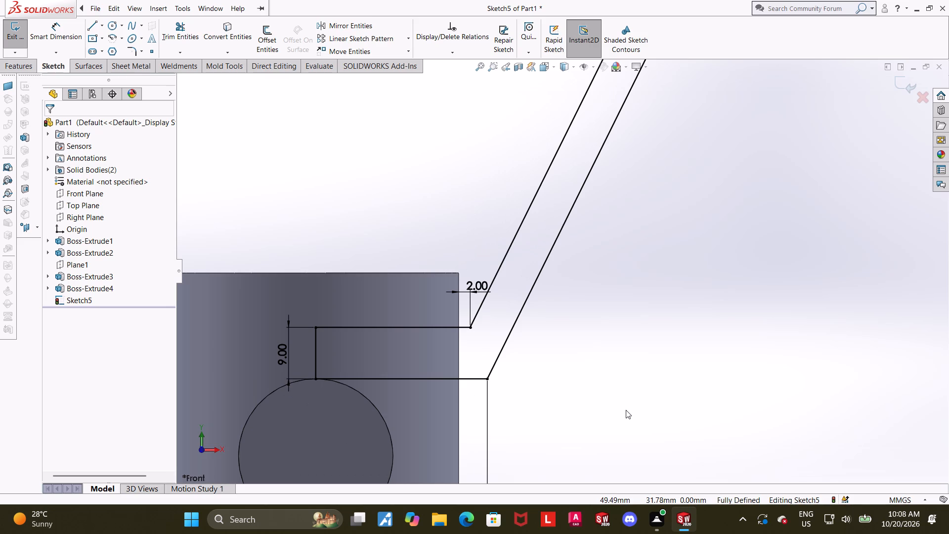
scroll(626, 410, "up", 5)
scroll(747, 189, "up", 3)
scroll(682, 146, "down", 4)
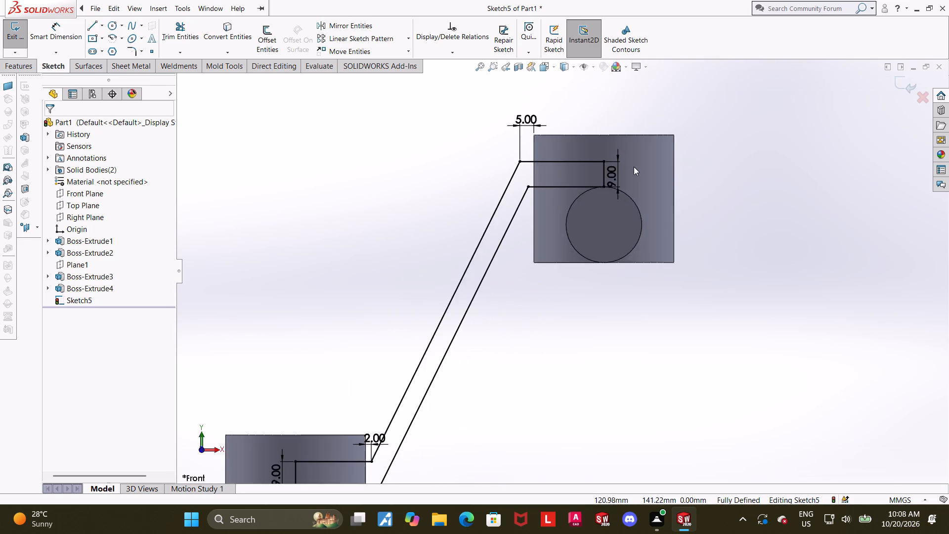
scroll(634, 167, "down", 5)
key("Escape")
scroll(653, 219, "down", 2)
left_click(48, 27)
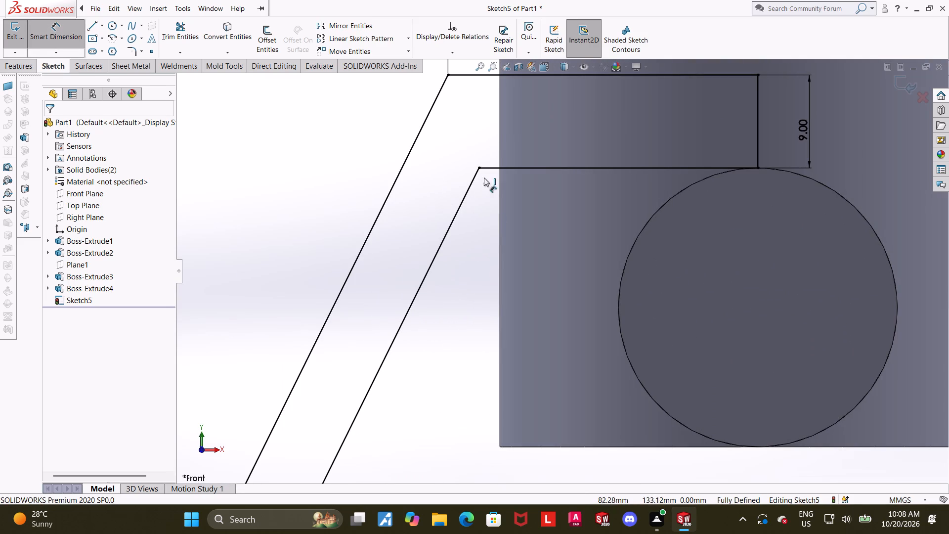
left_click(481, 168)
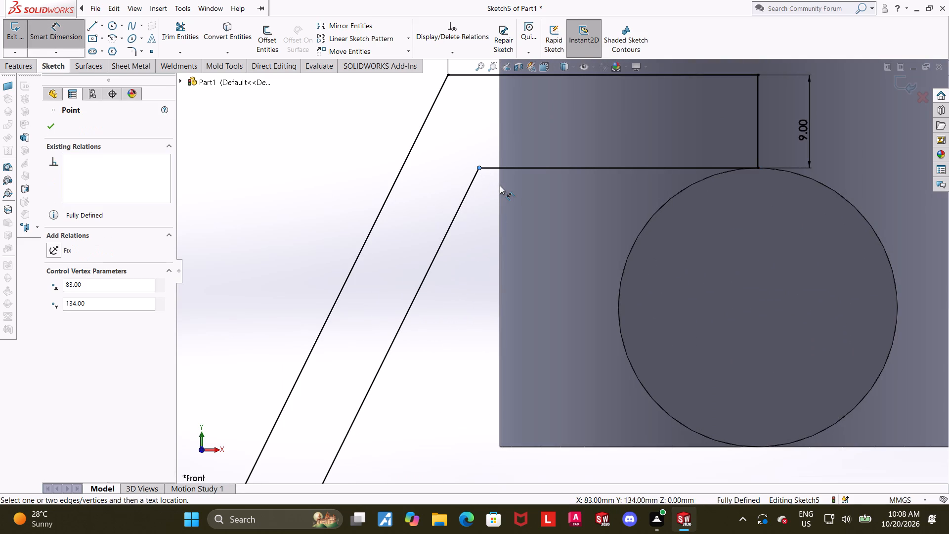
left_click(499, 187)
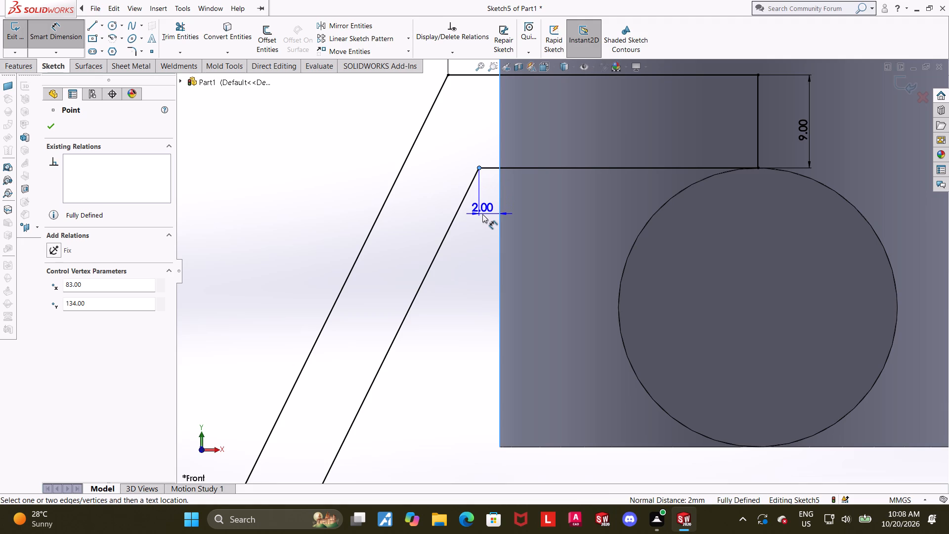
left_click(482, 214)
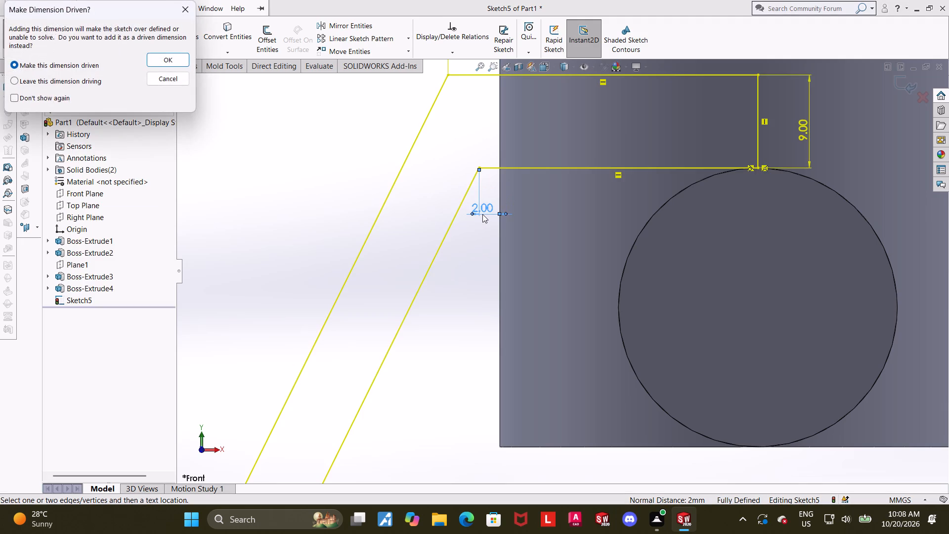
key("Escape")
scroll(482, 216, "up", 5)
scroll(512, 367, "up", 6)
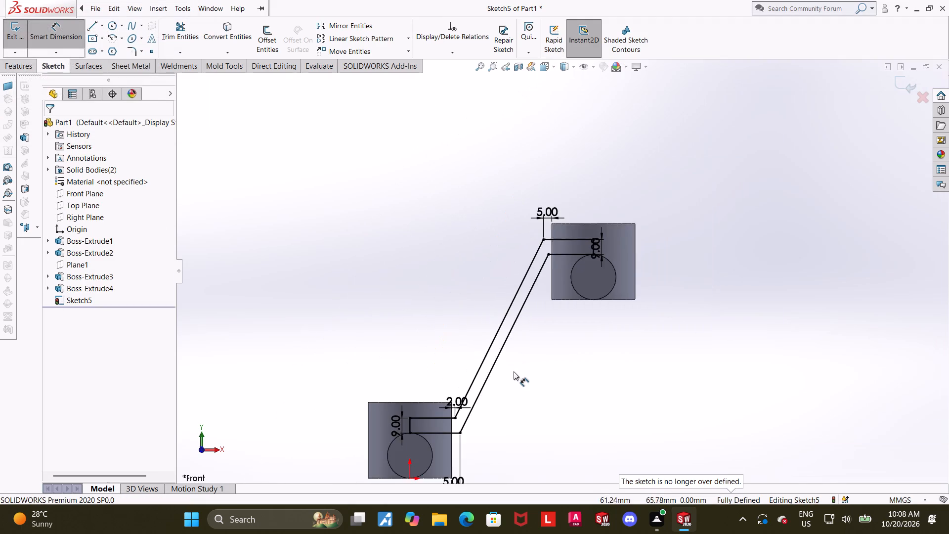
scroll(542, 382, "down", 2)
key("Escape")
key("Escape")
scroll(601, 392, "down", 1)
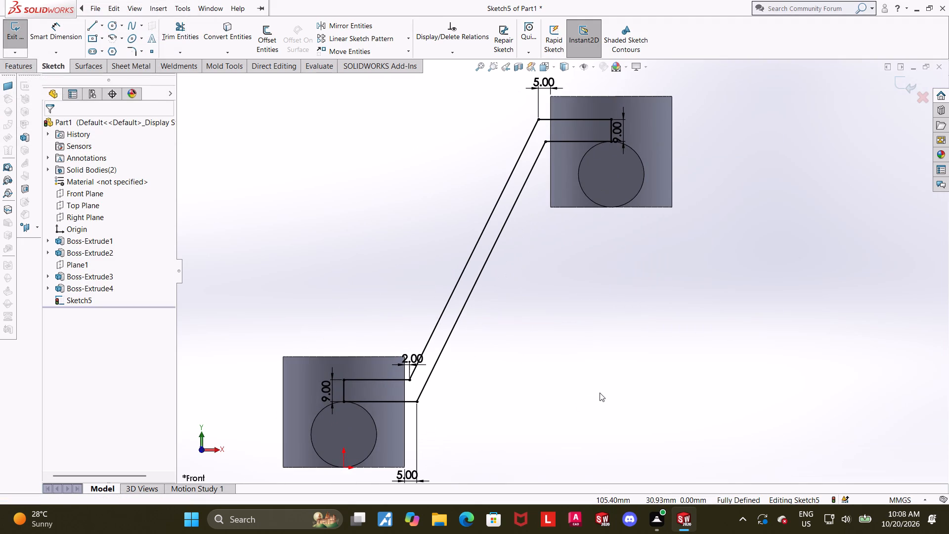
Finish and close the connecting profile sketch.
scroll(597, 391, "up", 3)
key("Escape")
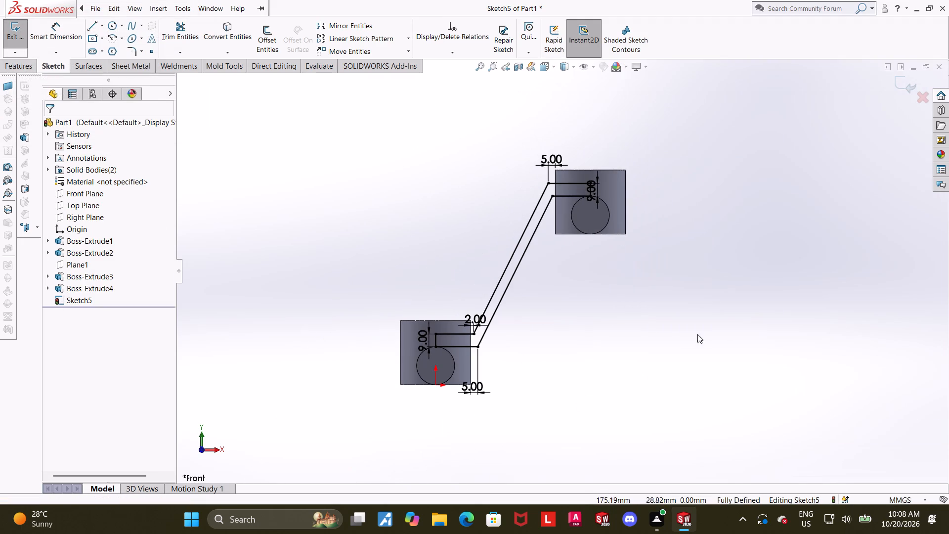
left_click(898, 87)
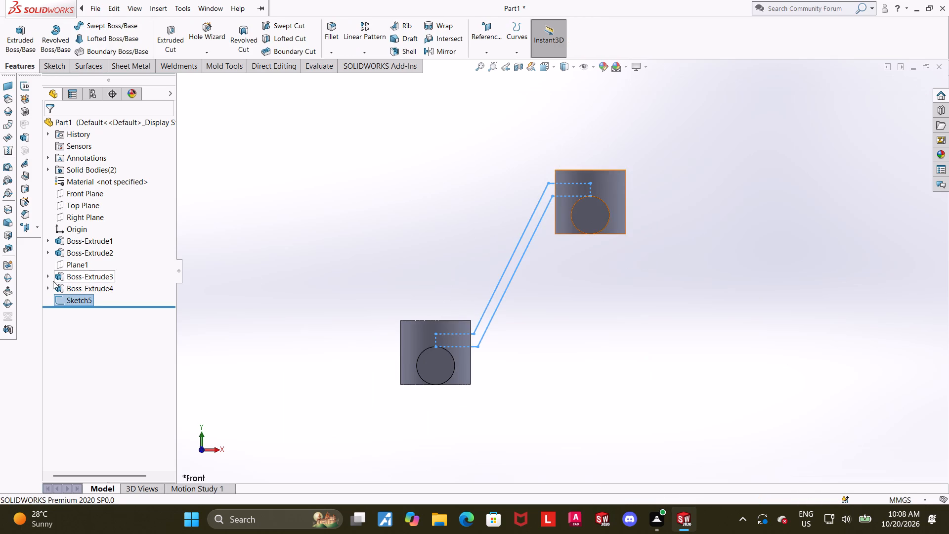
Examine the dimensions of the upper cylinder's base sketch from several angles.
left_click(49, 276)
left_click(70, 291)
middle_click_drag(296, 260, 299, 366)
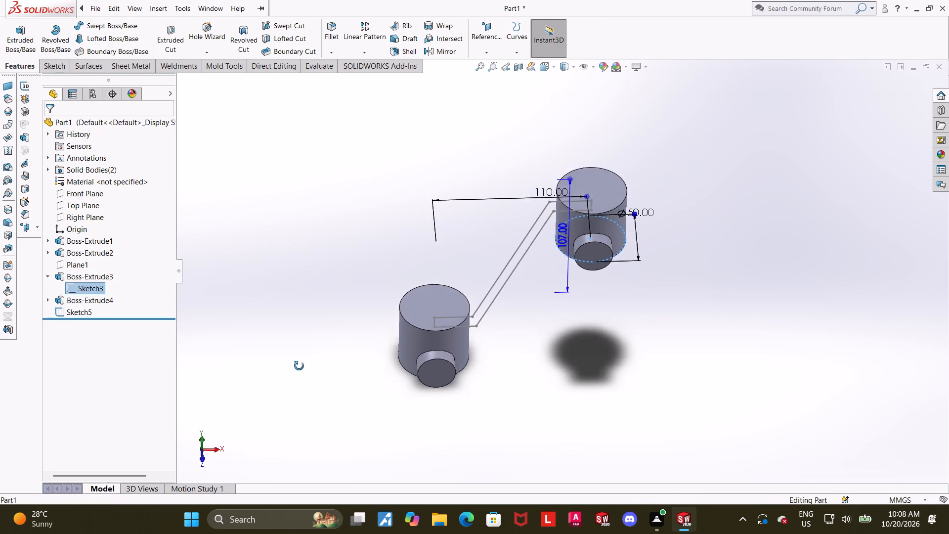
middle_click_drag(299, 366, 298, 383)
middle_click_drag(340, 293, 339, 328)
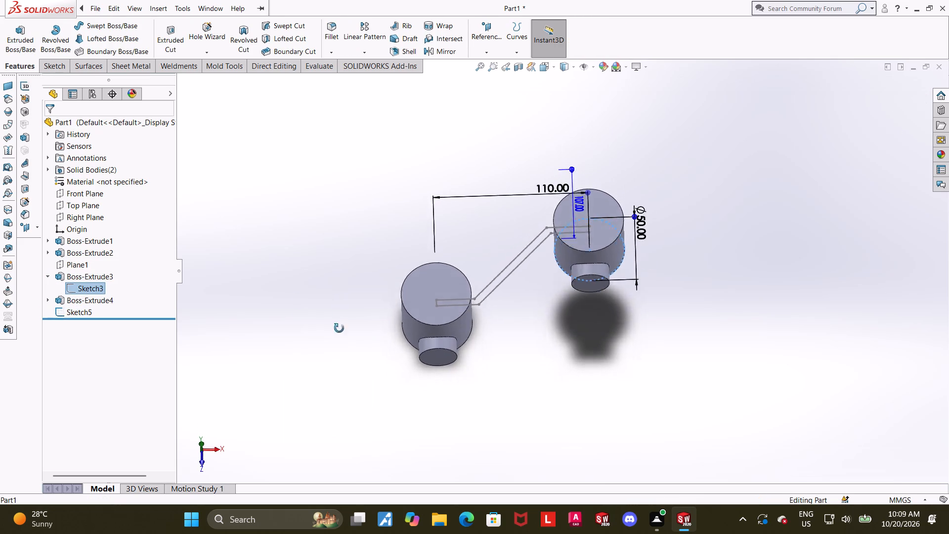
middle_click_drag(339, 328, 341, 379)
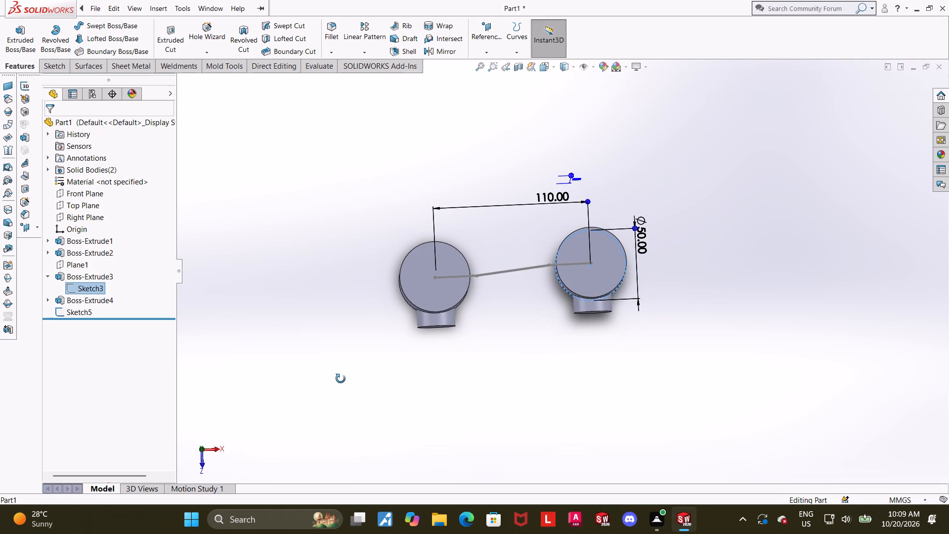
middle_click_drag(341, 379, 345, 338)
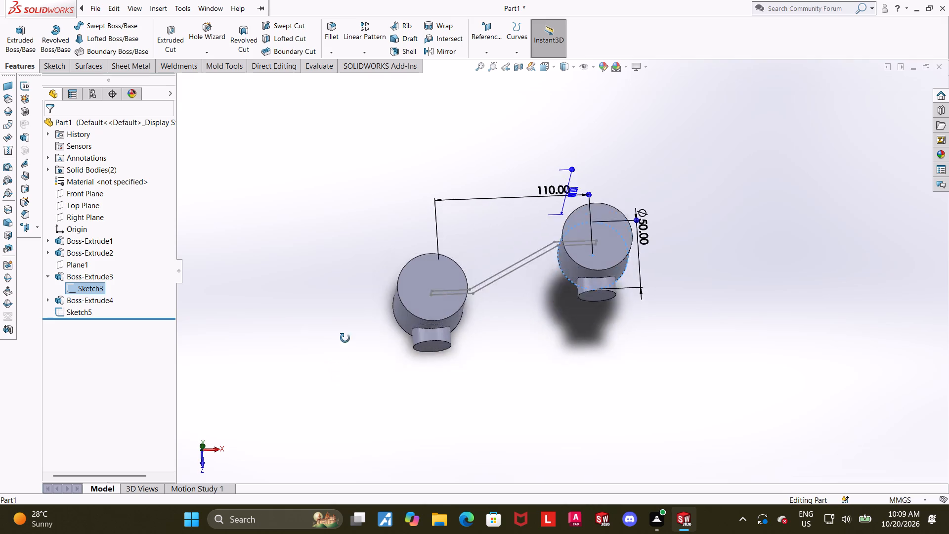
middle_click_drag(345, 338, 343, 247)
left_click(233, 313)
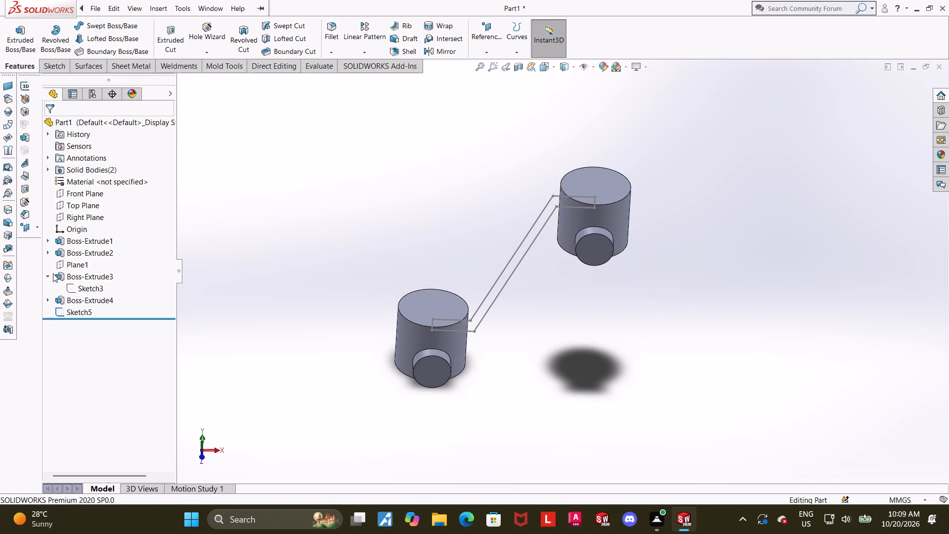
left_click(52, 273)
Extrude the connecting profile 50 mm in total with a Mid Plane end condition, merging it with both cylinders.
left_click(72, 297)
left_click(109, 281)
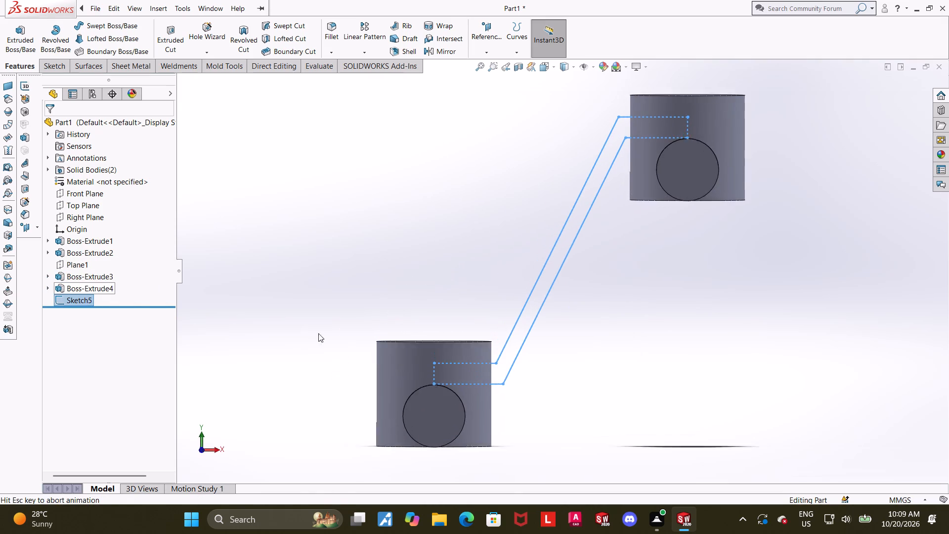
left_click(10, 45)
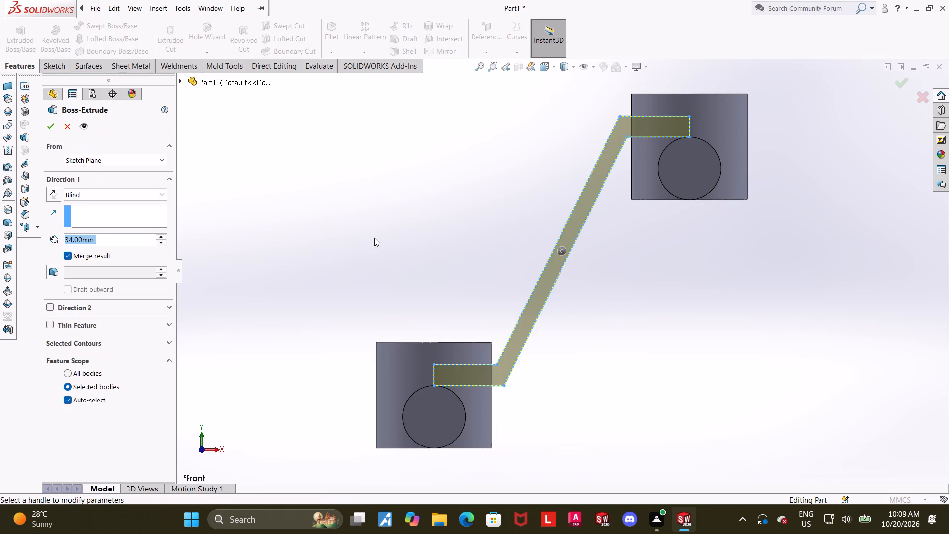
scroll(374, 238, "up", 1)
middle_click_drag(370, 243, 325, 297)
left_click(113, 191)
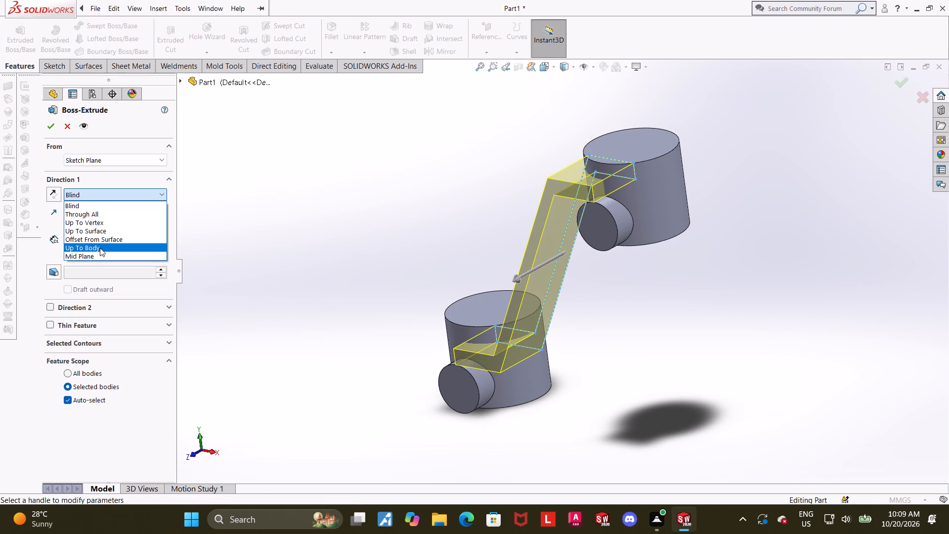
left_click(101, 253)
middle_click_drag(320, 275, 324, 282)
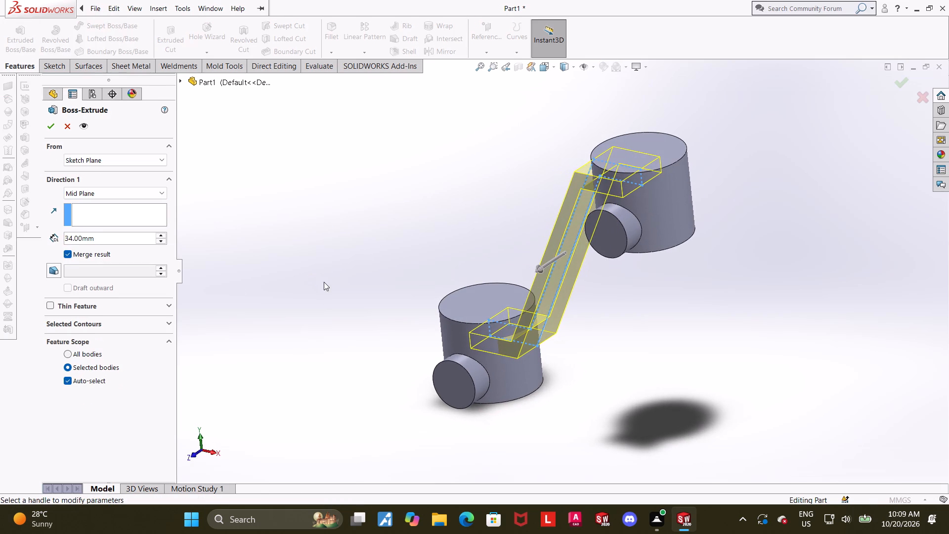
scroll(308, 302, "up", 1)
scroll(488, 311, "down", 1)
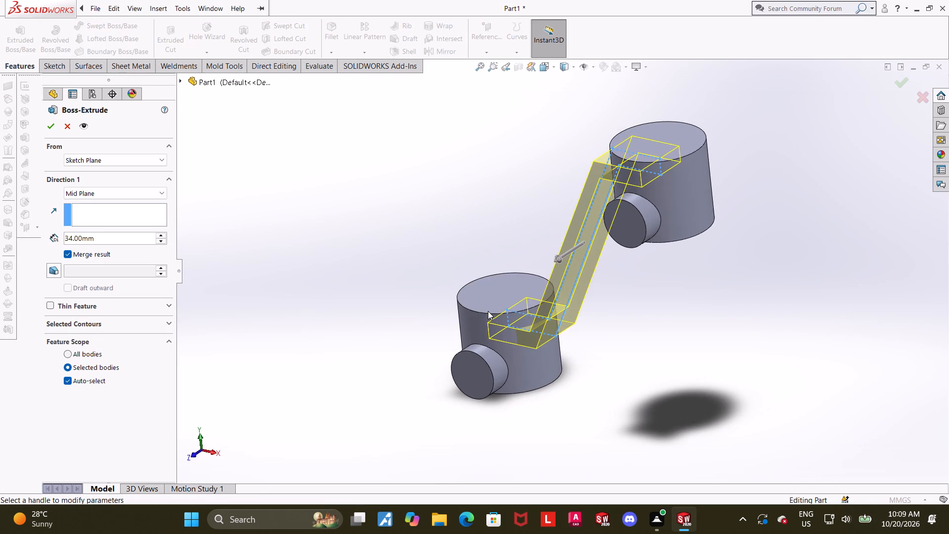
left_click(110, 233)
left_click(114, 237)
left_click_drag(116, 237, 0, 231)
type("50")
key("Return")
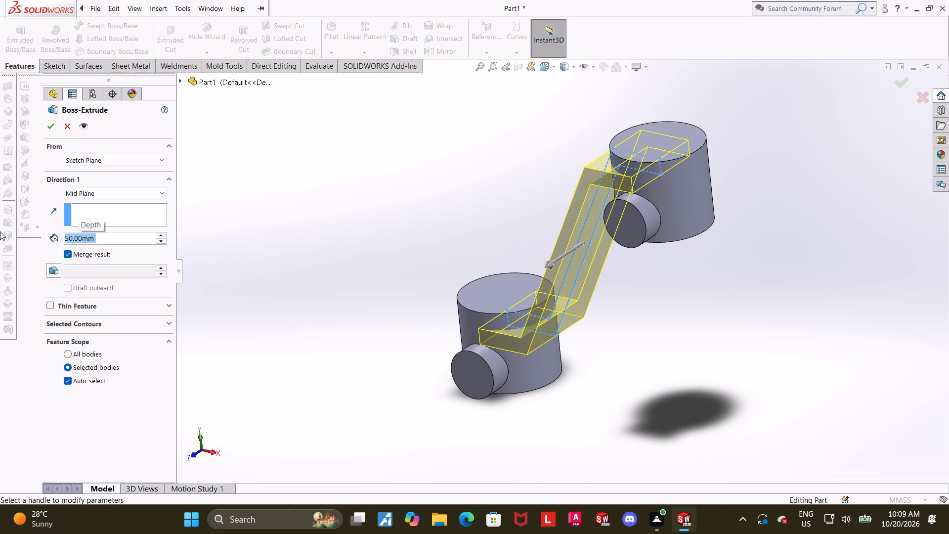
left_click(48, 131)
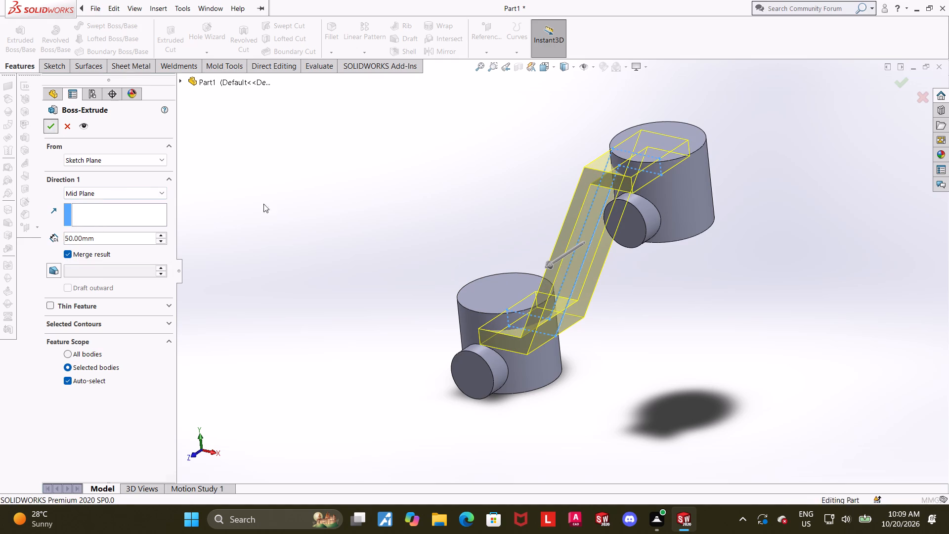
left_click(293, 211)
Inspect the joined part from several angles and return to the front view.
scroll(293, 212, "up", 1)
middle_click_drag(293, 212, 296, 165)
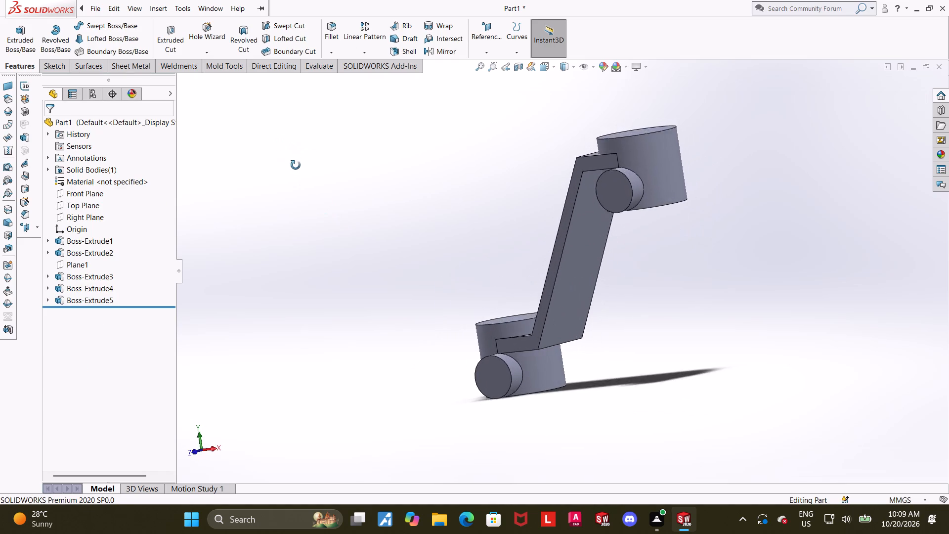
middle_click_drag(296, 165, 337, 174)
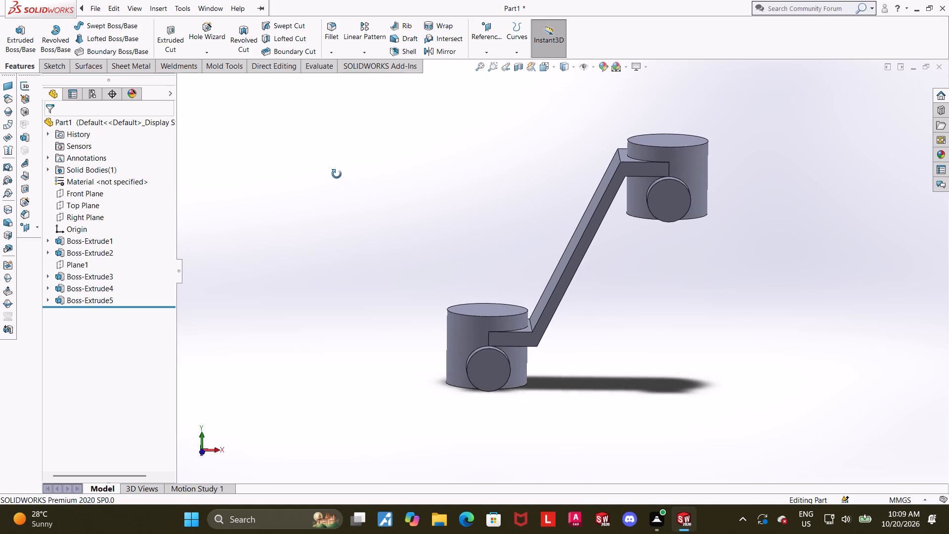
middle_click_drag(337, 174, 335, 175)
scroll(337, 174, "up", 2)
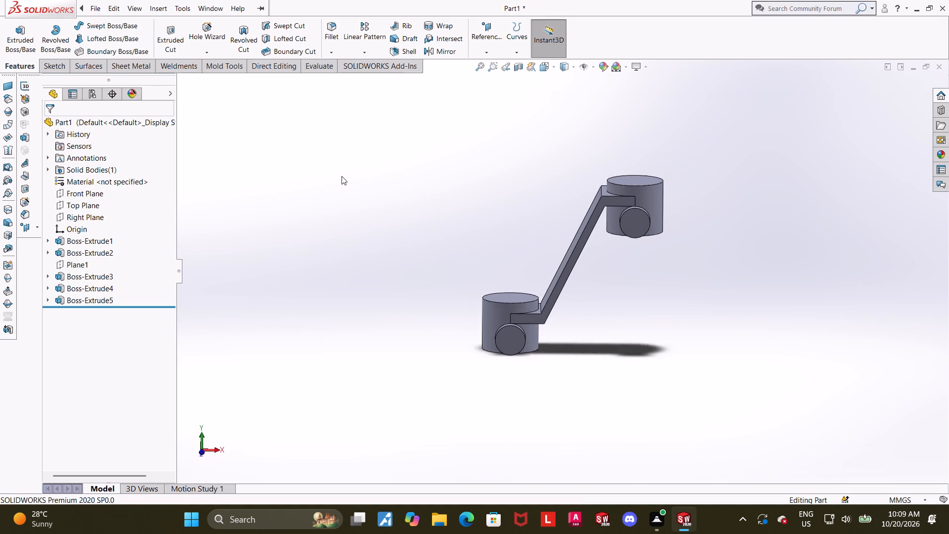
scroll(342, 176, "up", 1)
left_click(544, 66)
left_click(482, 321)
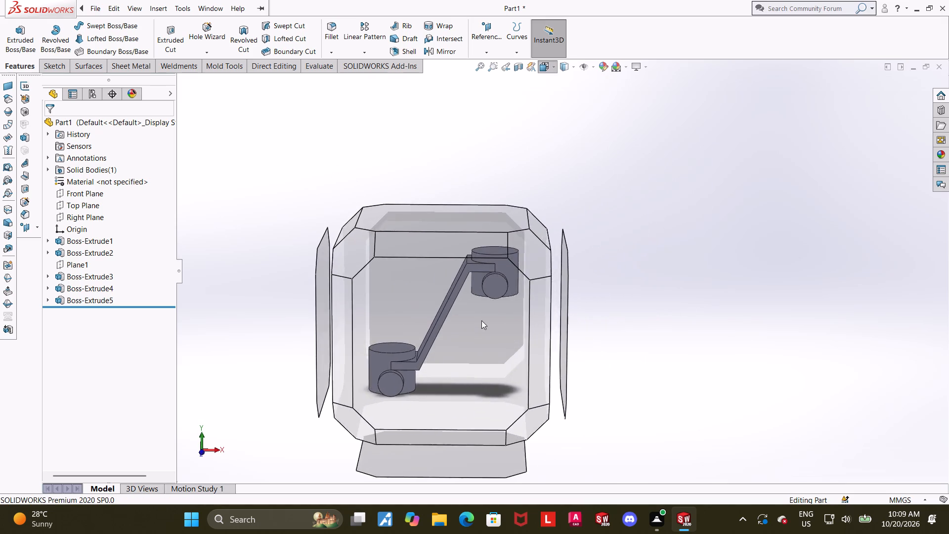
scroll(757, 355, "up", 2)
scroll(770, 322, "down", 2)
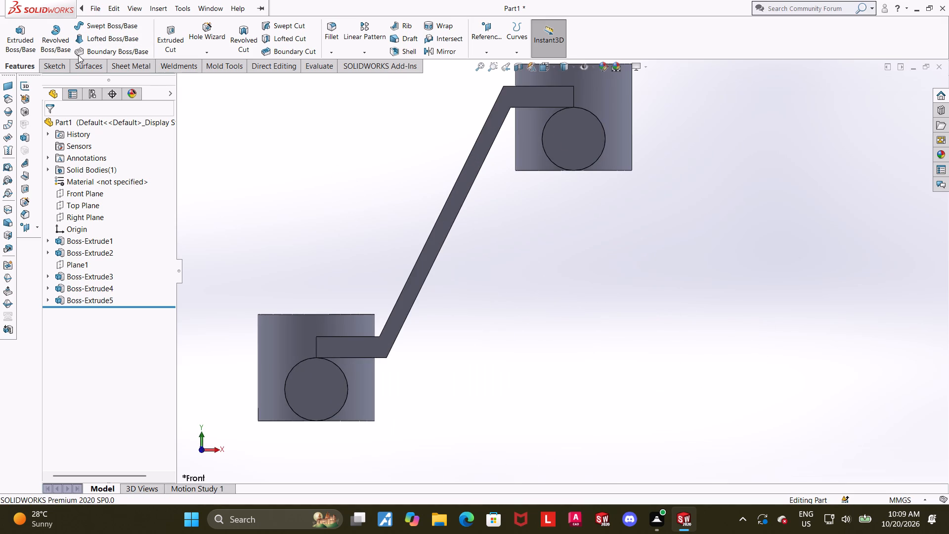
Sketch a line about 123 mm long on the Front Plane, joining the facing bottom corners of the lower and upper cylinders, and close the sketch.
left_click(77, 191)
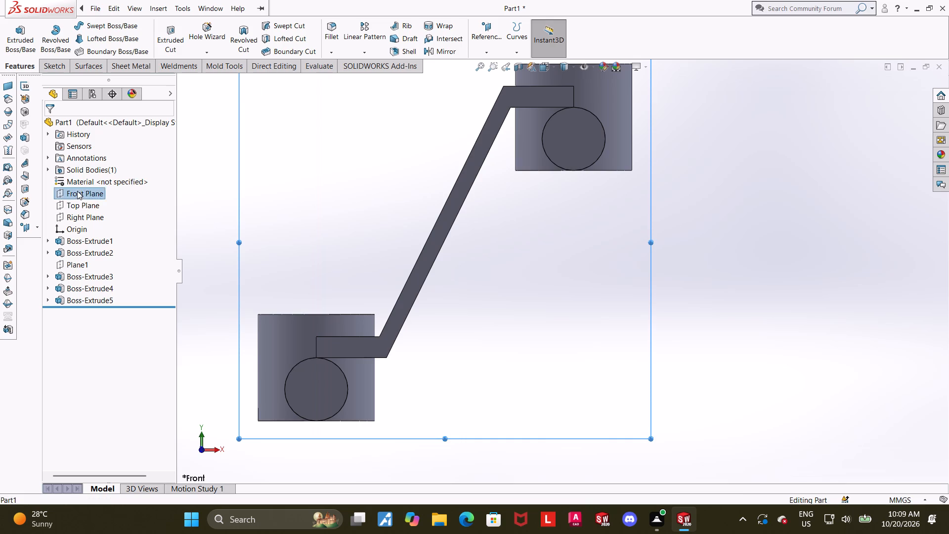
left_click(87, 178)
left_click(90, 29)
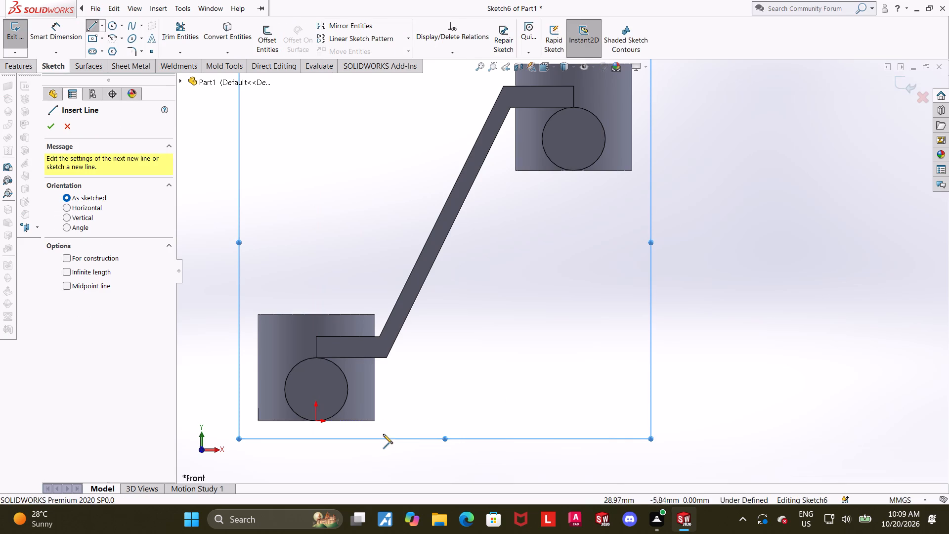
scroll(375, 419, "down", 5)
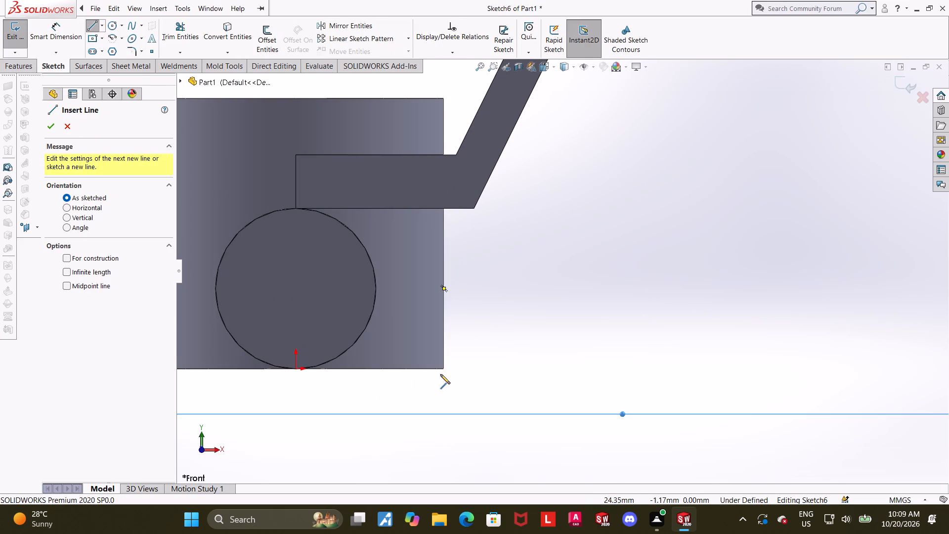
left_click(444, 369)
scroll(445, 368, "up", 5)
scroll(575, 220, "up", 5)
scroll(628, 143, "down", 3)
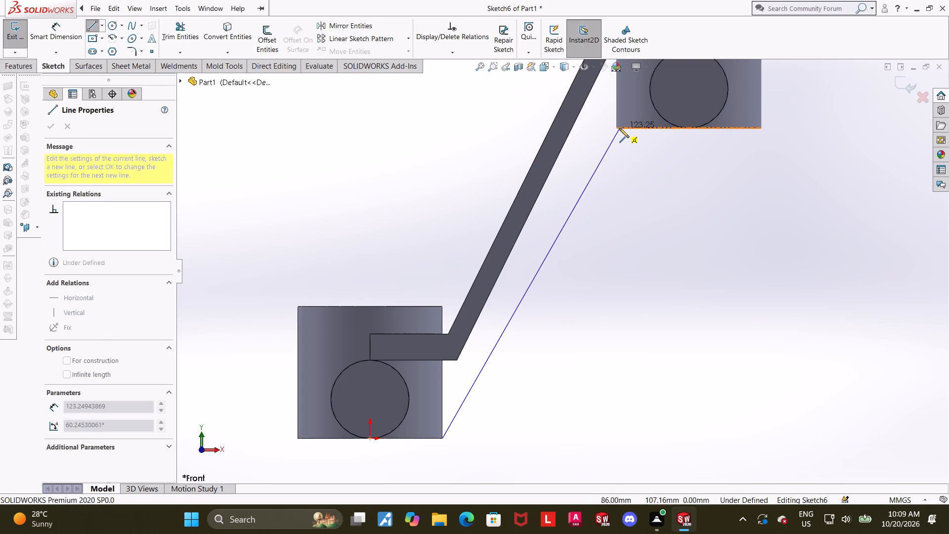
left_click(617, 128)
key("Escape")
key("Escape")
scroll(618, 225, "up", 2)
key("Escape")
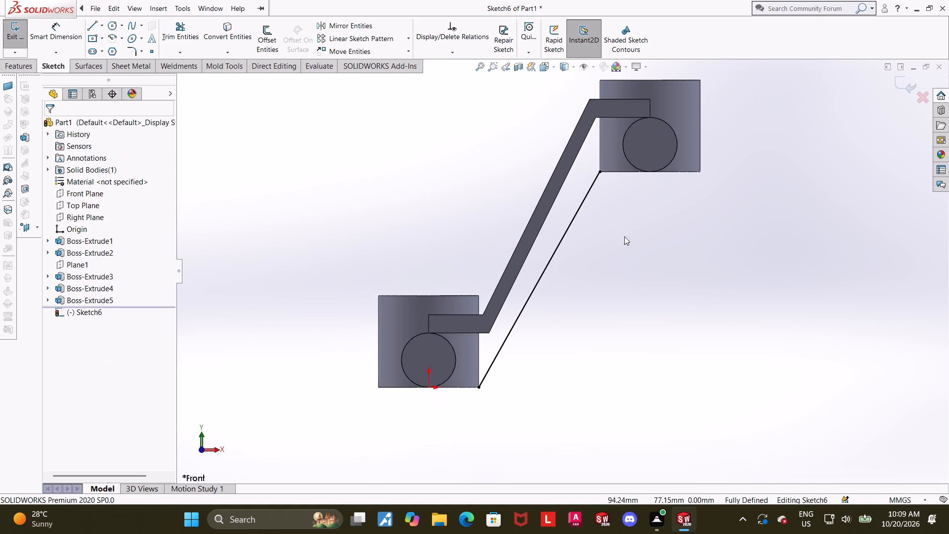
scroll(688, 232, "down", 2)
left_click(902, 89)
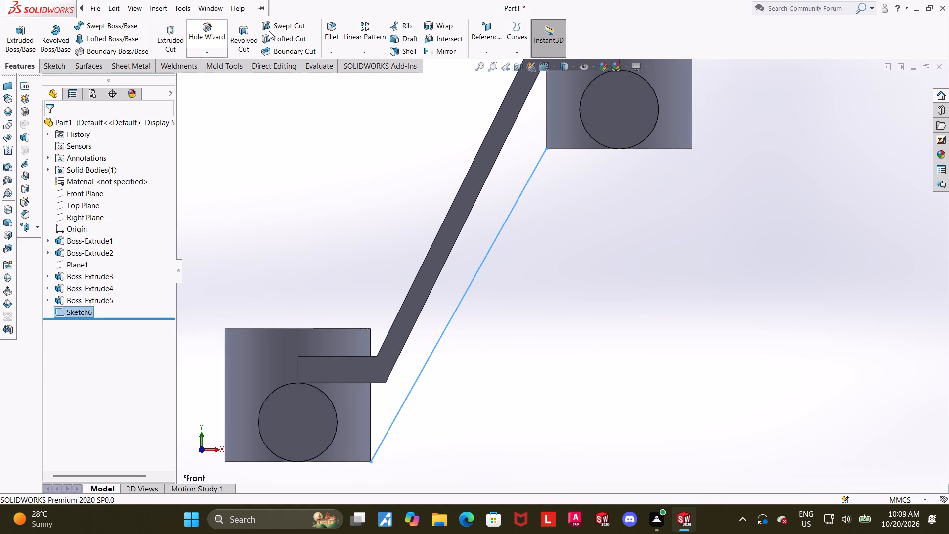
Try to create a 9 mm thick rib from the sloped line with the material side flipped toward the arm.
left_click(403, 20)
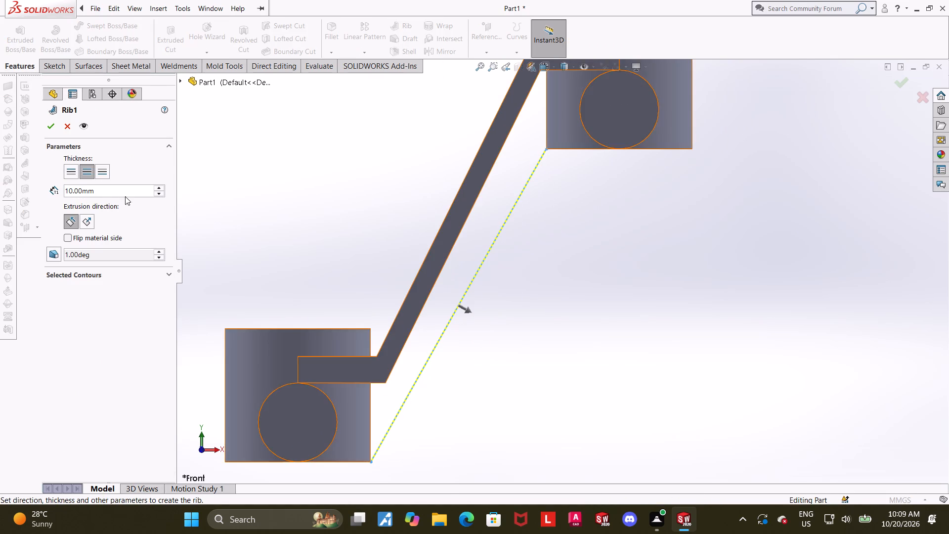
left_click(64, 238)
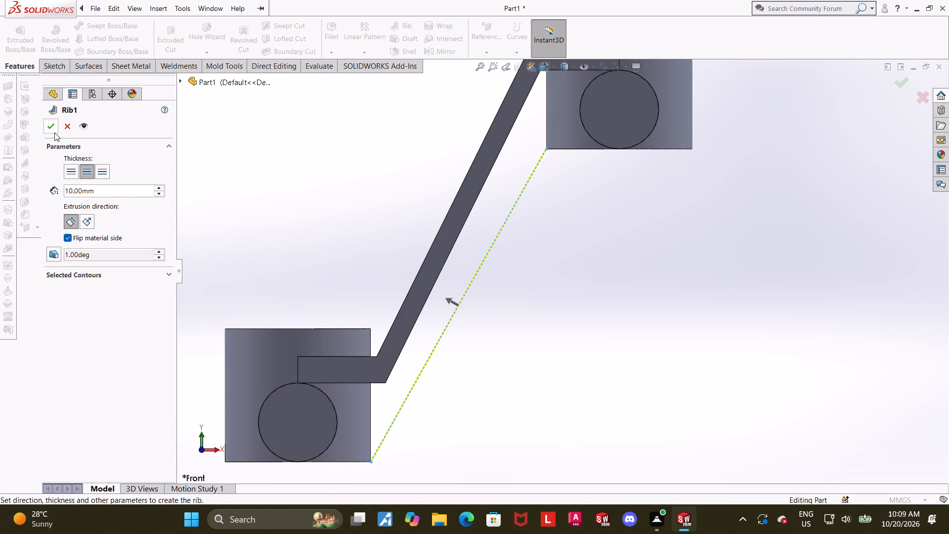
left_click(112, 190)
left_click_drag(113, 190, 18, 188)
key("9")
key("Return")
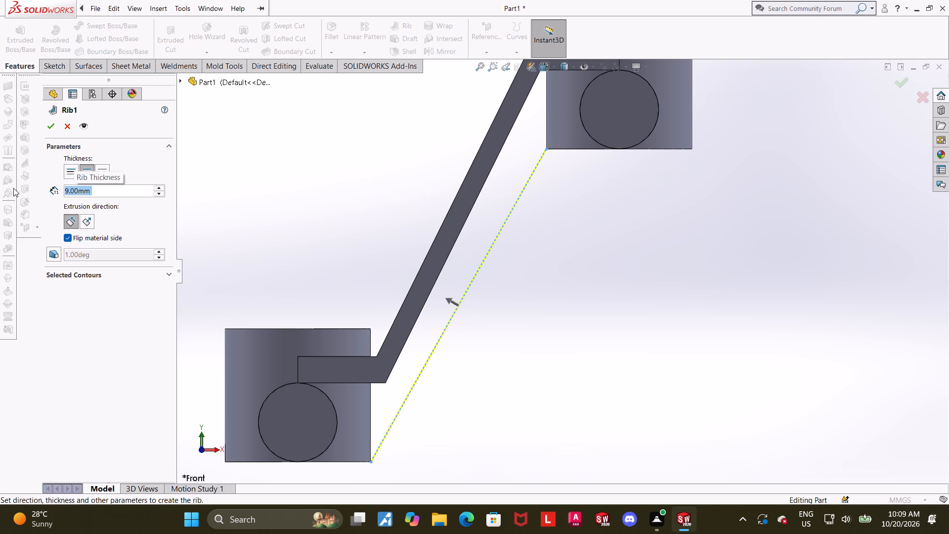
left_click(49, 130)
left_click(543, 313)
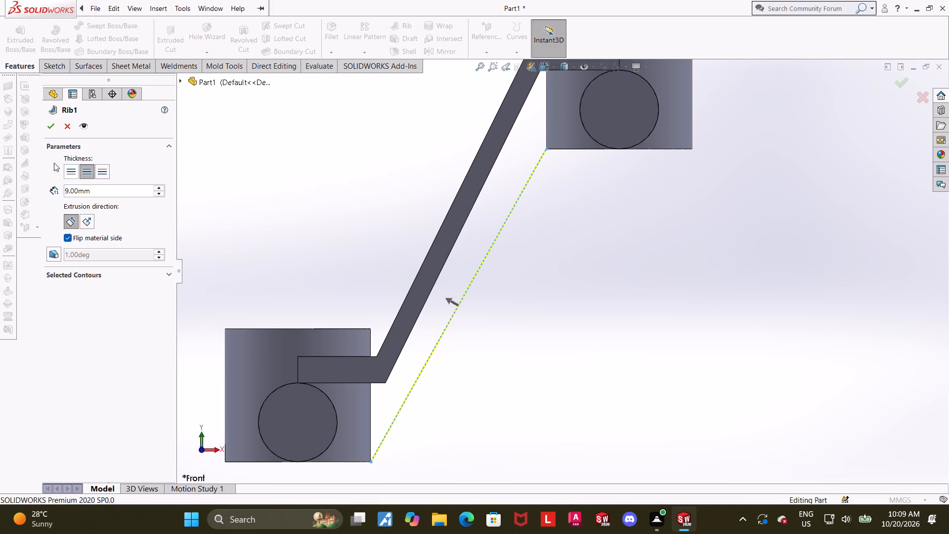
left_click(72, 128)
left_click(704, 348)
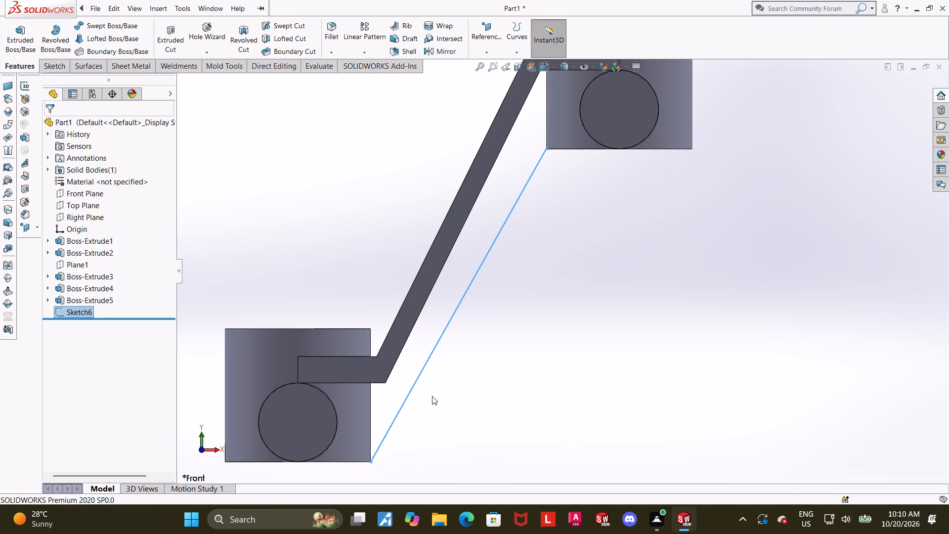
Reopen the line's sketch and make its lower endpoint coincident with the lower cylinder's bottom edge.
left_click(72, 313)
left_click(83, 287)
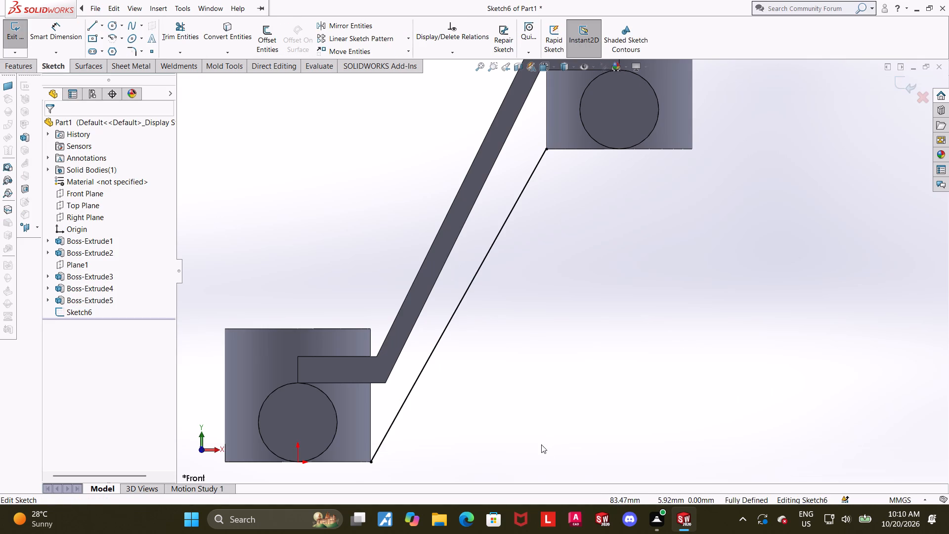
left_click(541, 445)
scroll(511, 431, "up", 2)
scroll(481, 428, "down", 5)
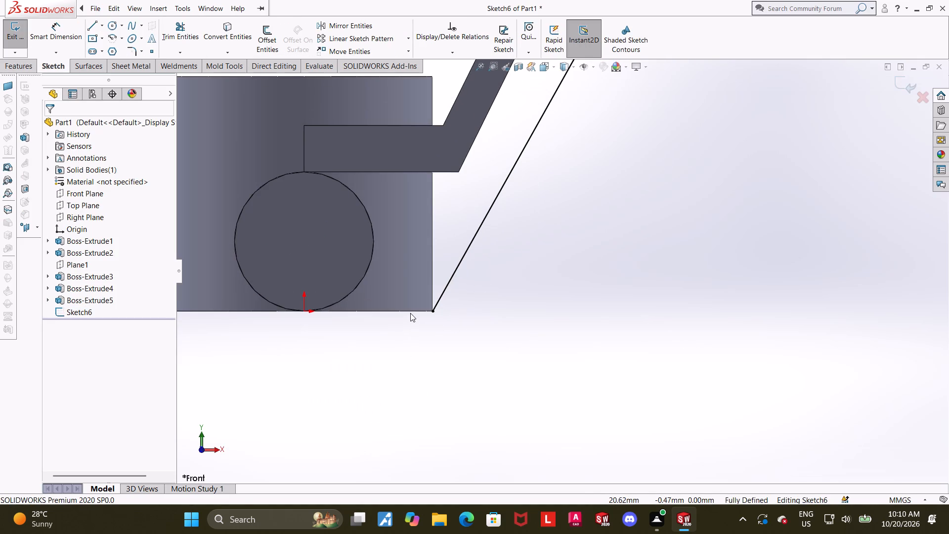
left_click(410, 311)
left_click(435, 311, "ctrl")
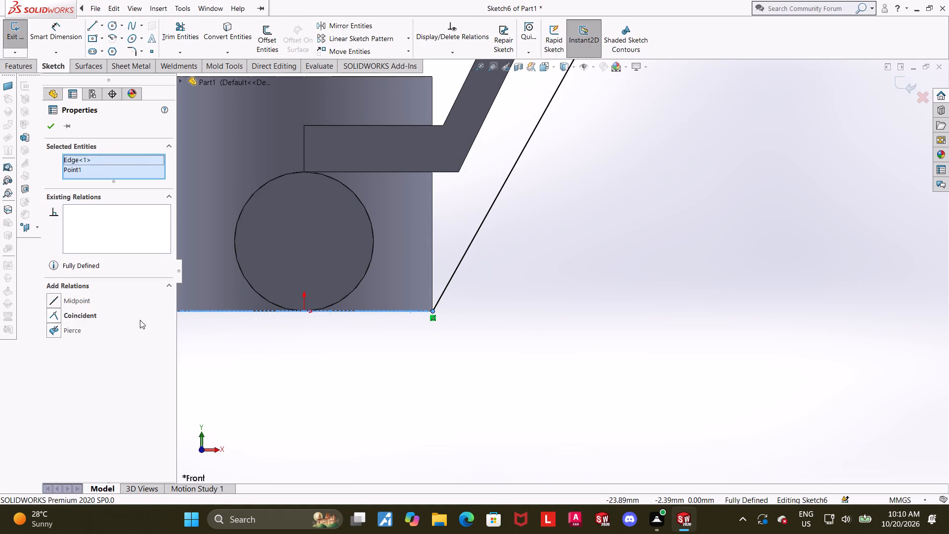
left_click(60, 315)
Make the line's upper endpoint coincident with the upper cylinder's bottom edge and close the sketch.
scroll(452, 313, "up", 10)
scroll(628, 211, "down", 2)
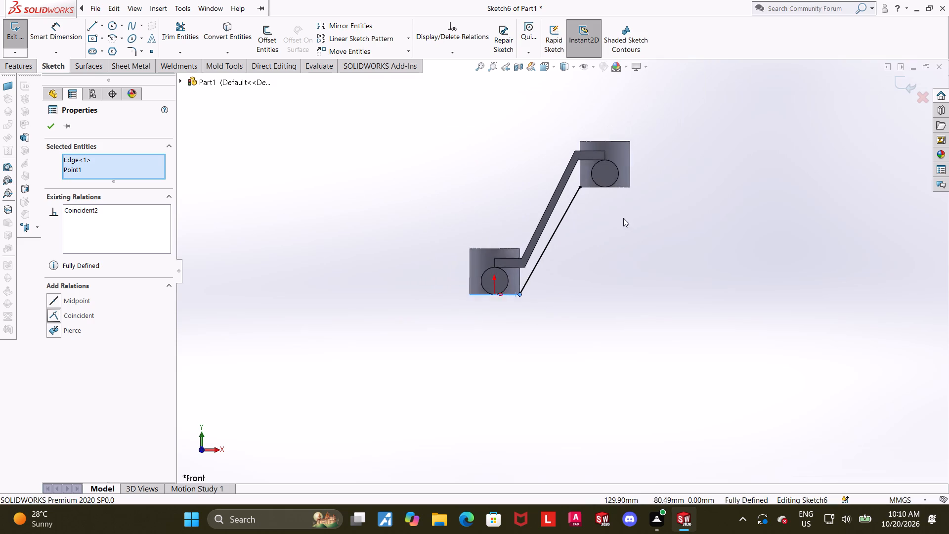
scroll(623, 218, "down", 3)
left_click(596, 242)
scroll(545, 142, "down", 5)
left_click(502, 210)
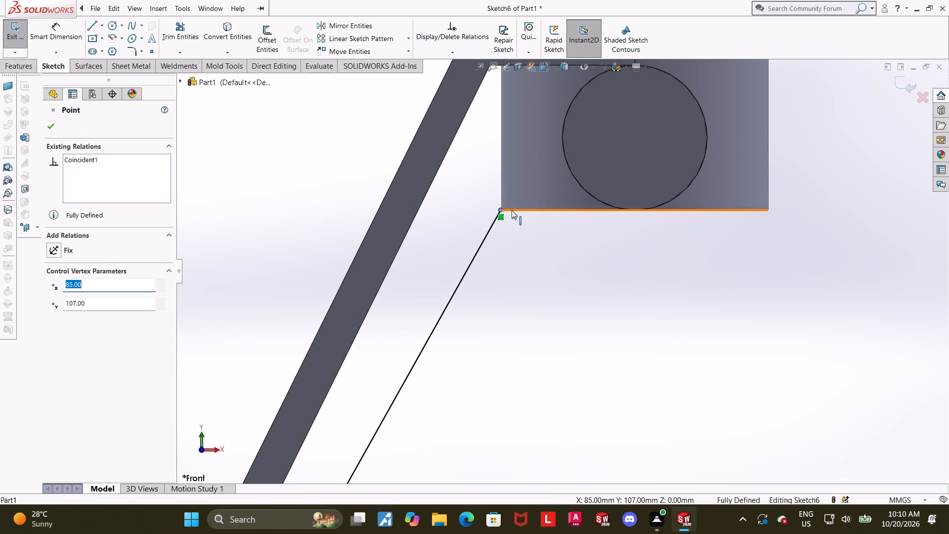
left_click(513, 211, "ctrl")
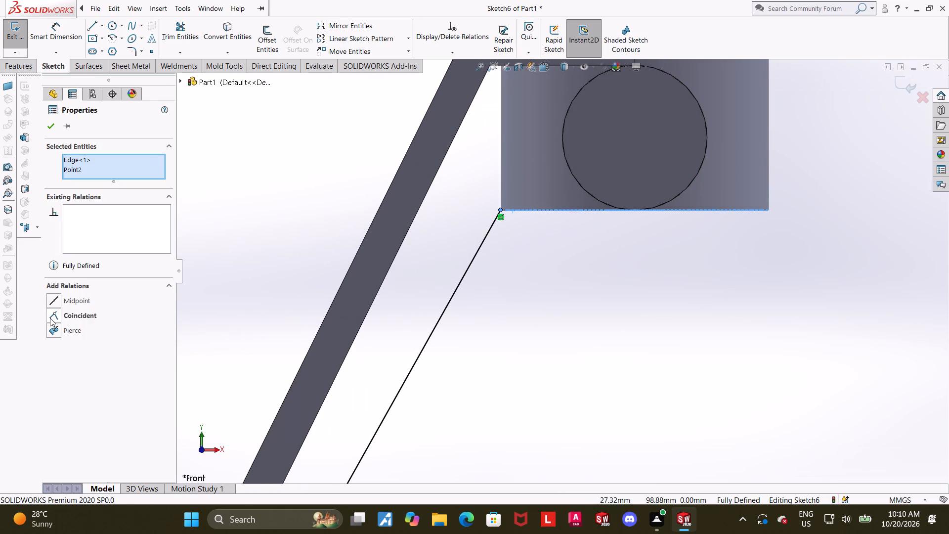
left_click(50, 318)
scroll(158, 316, "up", 3)
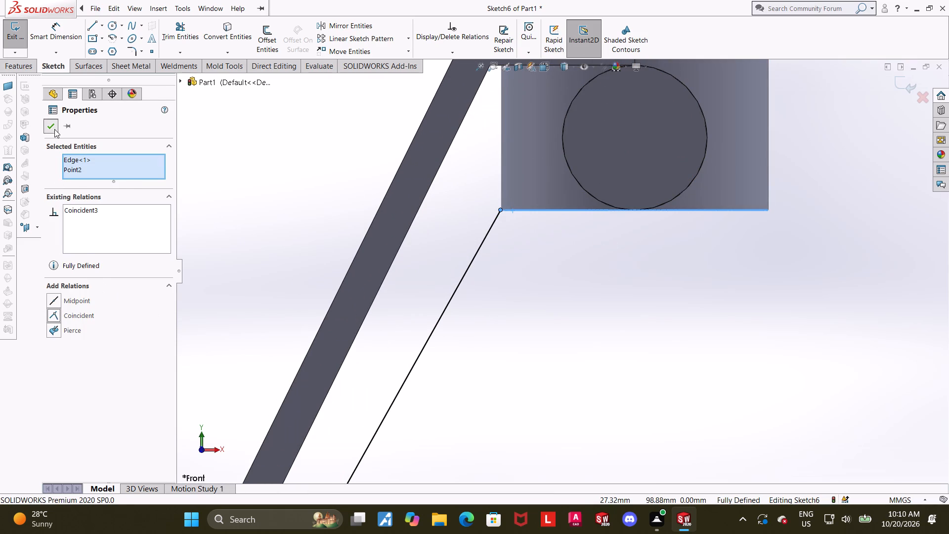
left_click(54, 129)
left_click(688, 361)
scroll(684, 357, "up", 5)
left_click(905, 86)
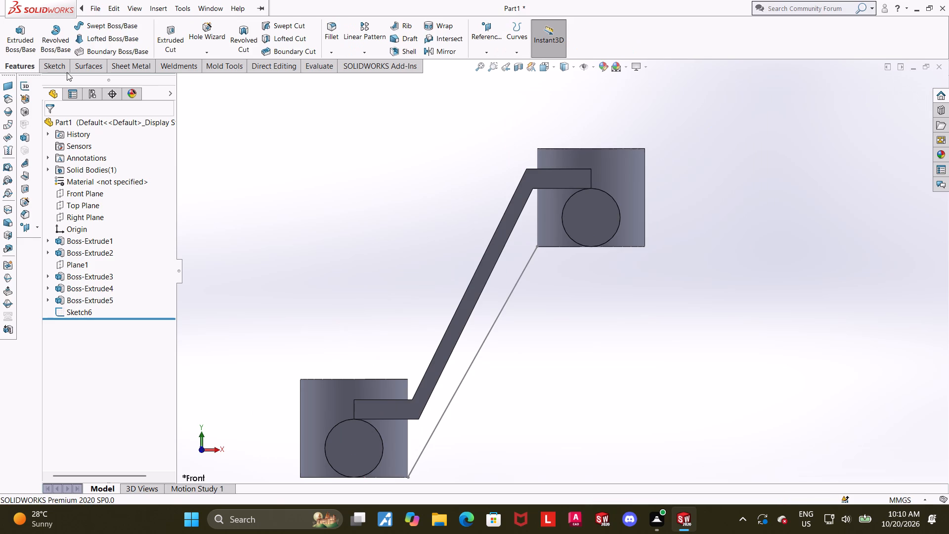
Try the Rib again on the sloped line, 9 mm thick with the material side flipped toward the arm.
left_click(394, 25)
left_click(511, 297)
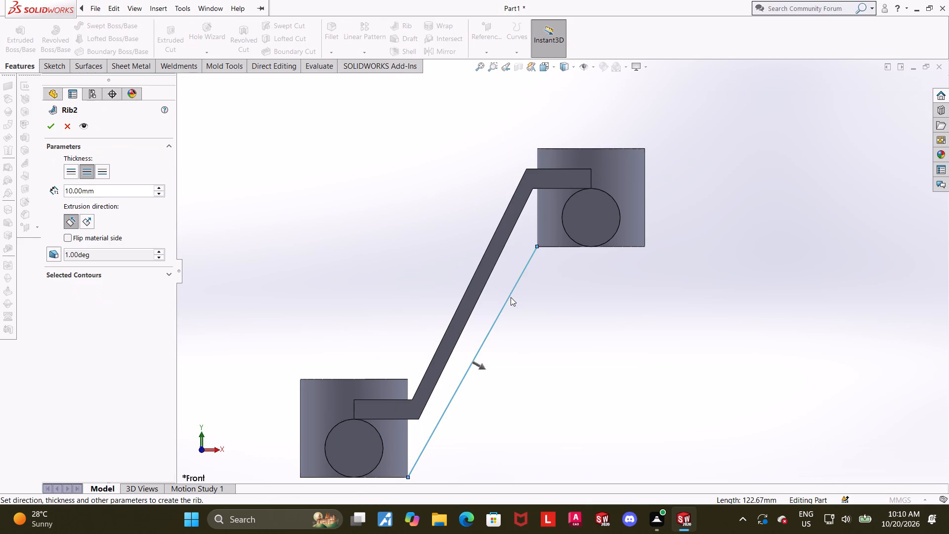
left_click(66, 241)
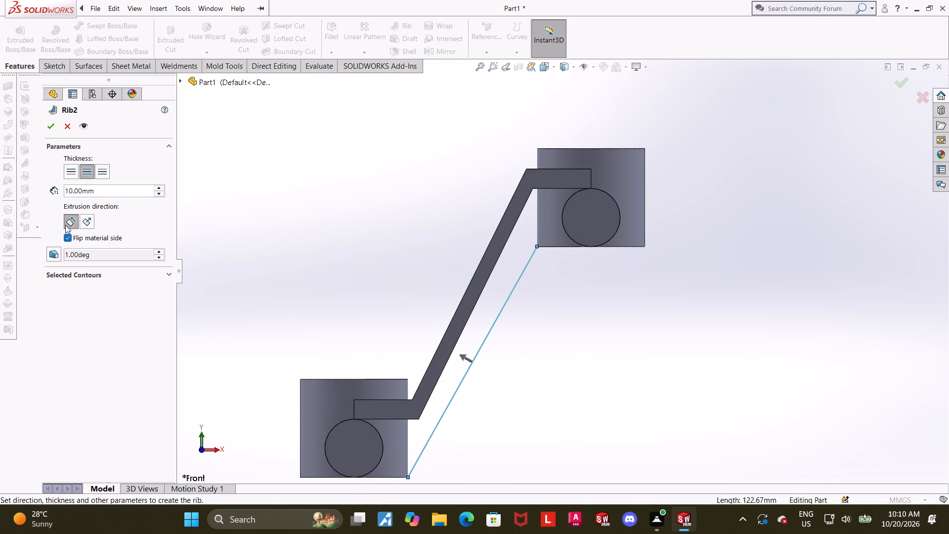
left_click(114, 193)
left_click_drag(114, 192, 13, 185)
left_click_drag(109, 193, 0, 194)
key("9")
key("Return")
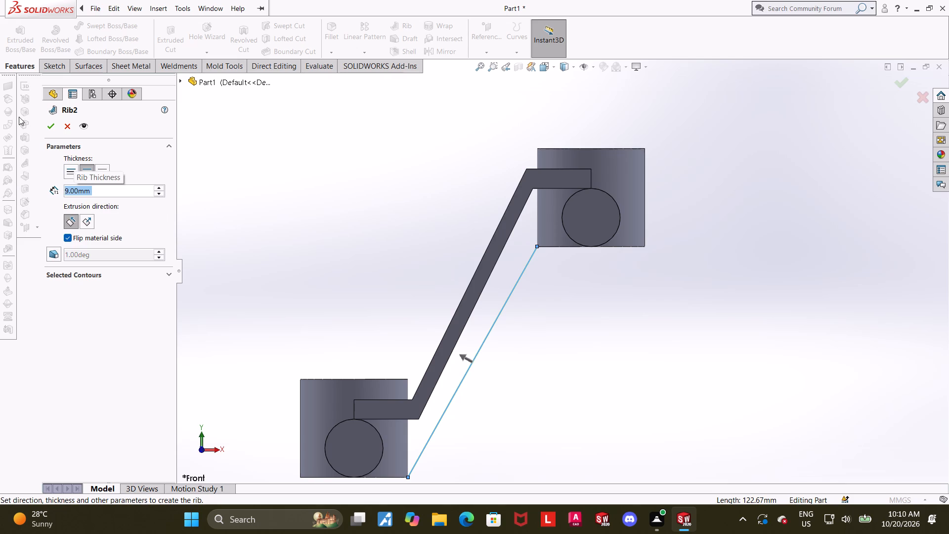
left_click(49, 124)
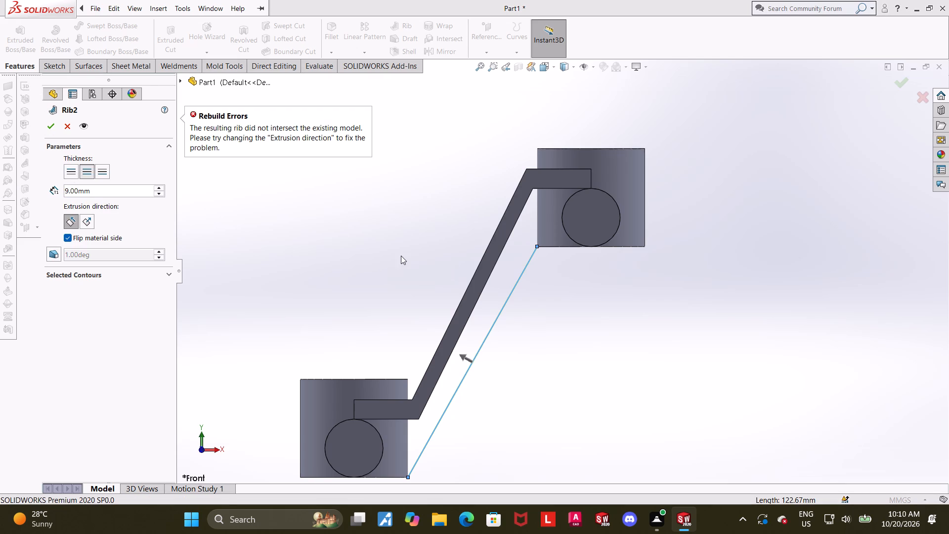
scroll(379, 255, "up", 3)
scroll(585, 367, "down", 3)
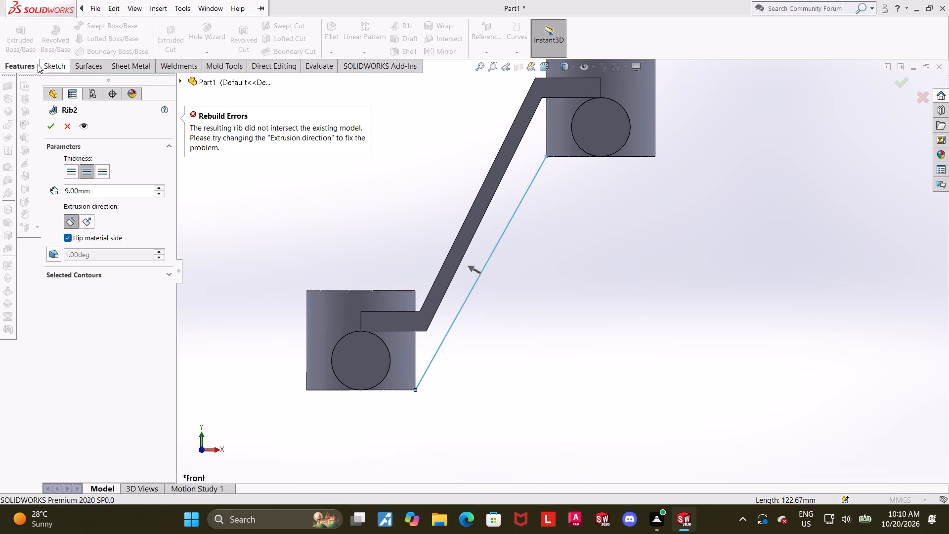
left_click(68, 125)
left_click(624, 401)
Reopen the rib line's sketch and reapply the coincident relation between its lower endpoint and the lower cylinder's bottom edge.
scroll(487, 392, "down", 4)
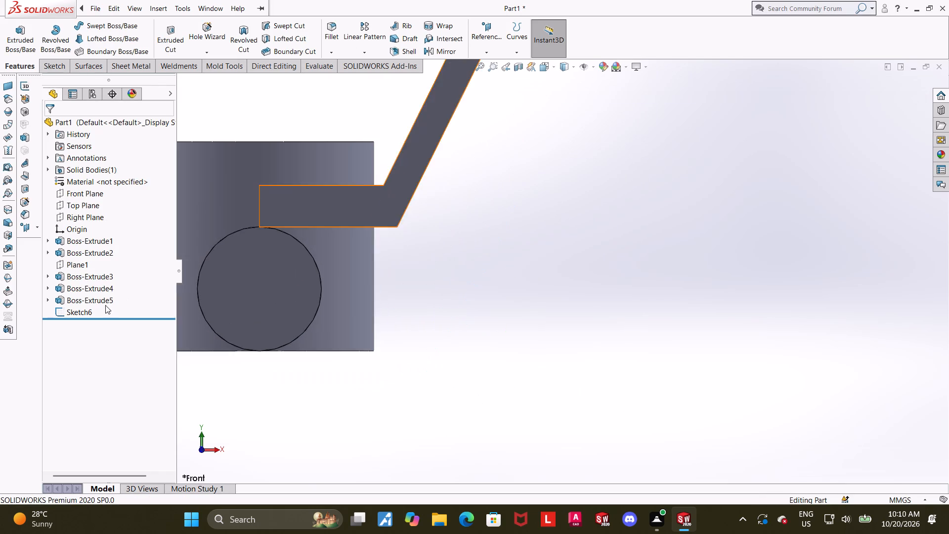
left_click(87, 309)
left_click(92, 280)
left_click(432, 366)
scroll(420, 362, "down", 7)
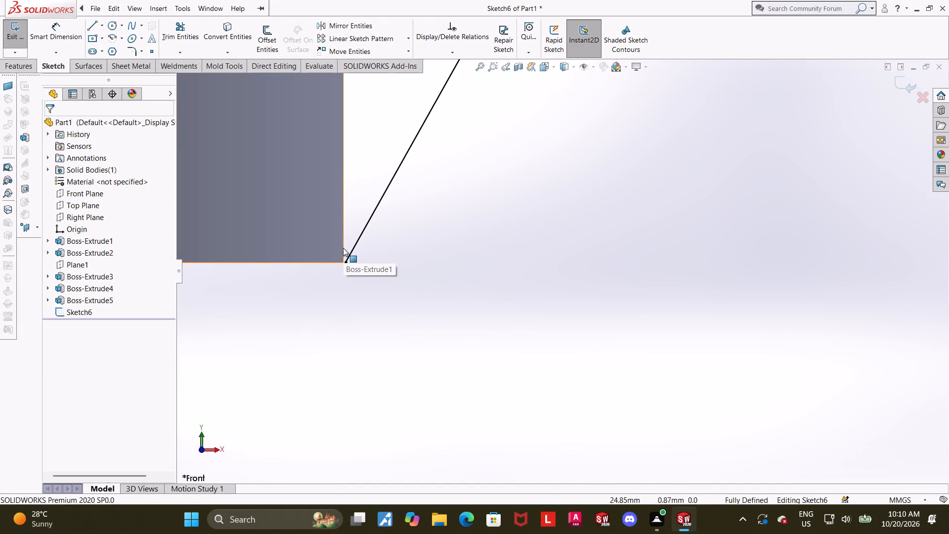
scroll(345, 248, "down", 5)
left_click(489, 337)
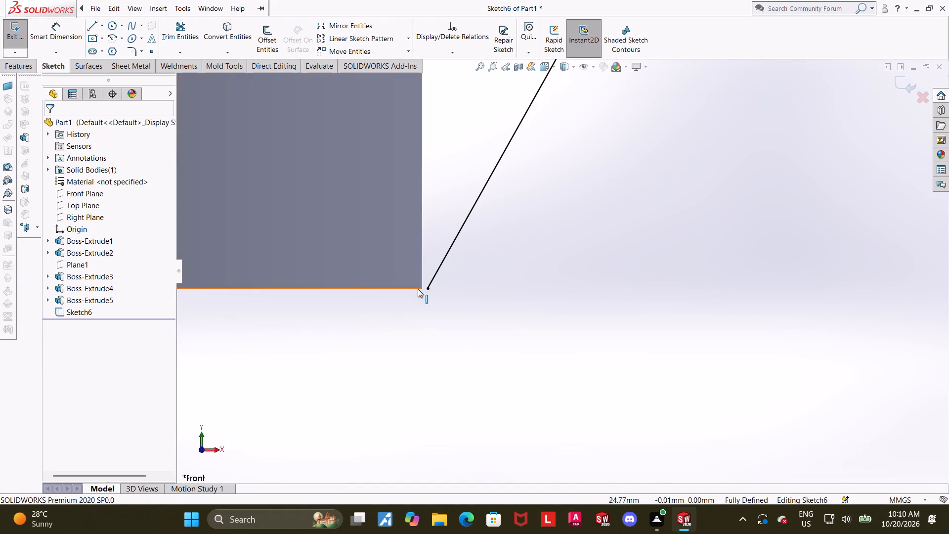
left_click(418, 289)
left_click(429, 289, "ctrl")
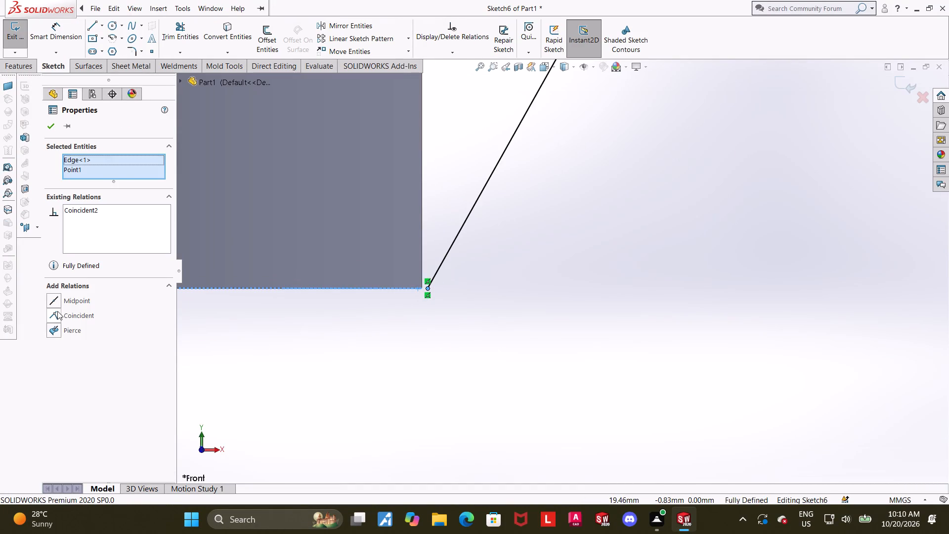
left_click(57, 311)
left_click(599, 336)
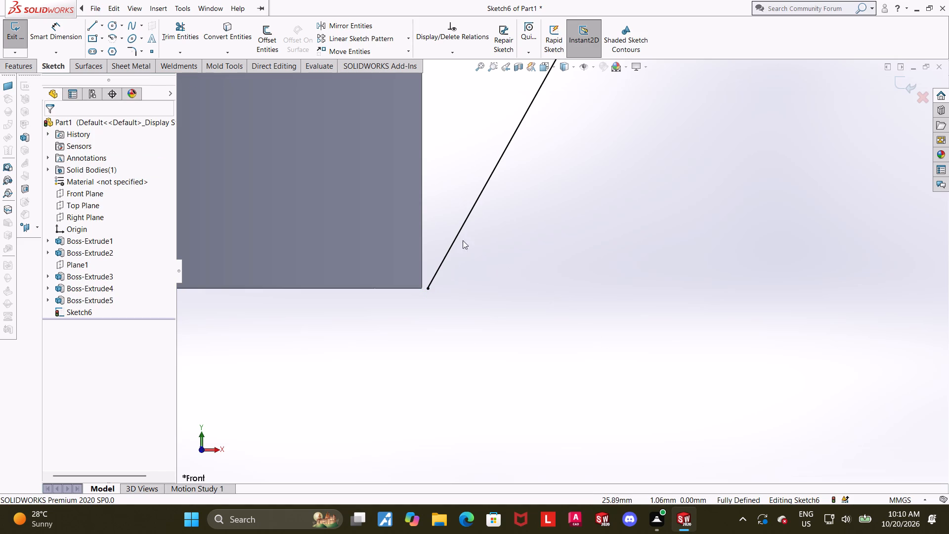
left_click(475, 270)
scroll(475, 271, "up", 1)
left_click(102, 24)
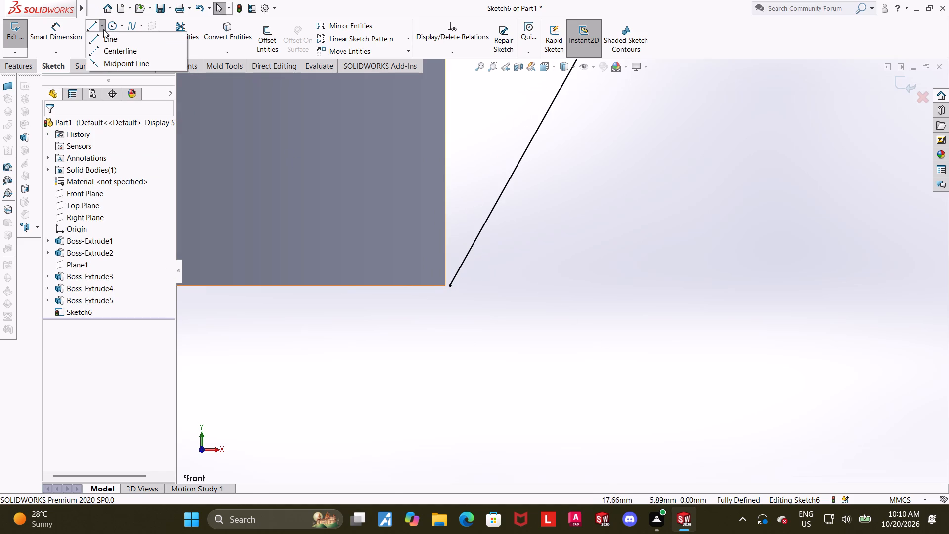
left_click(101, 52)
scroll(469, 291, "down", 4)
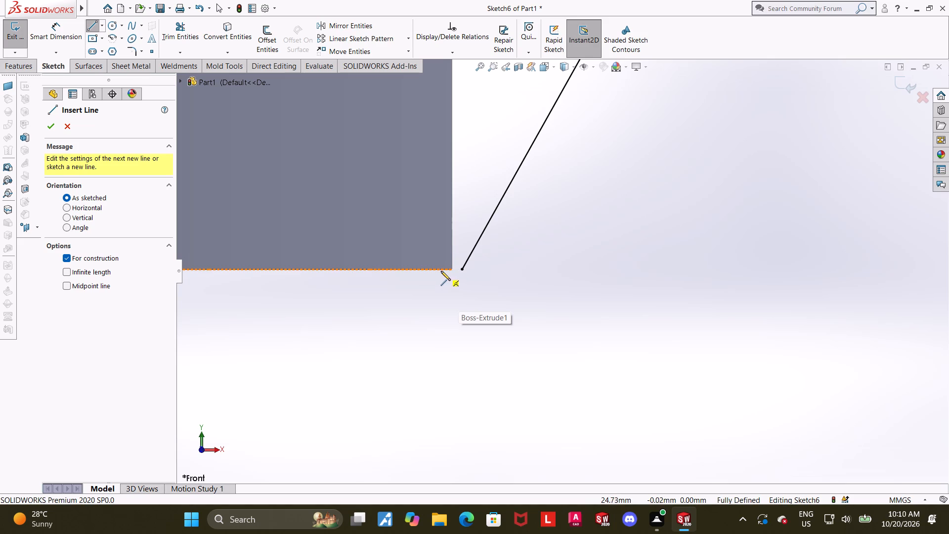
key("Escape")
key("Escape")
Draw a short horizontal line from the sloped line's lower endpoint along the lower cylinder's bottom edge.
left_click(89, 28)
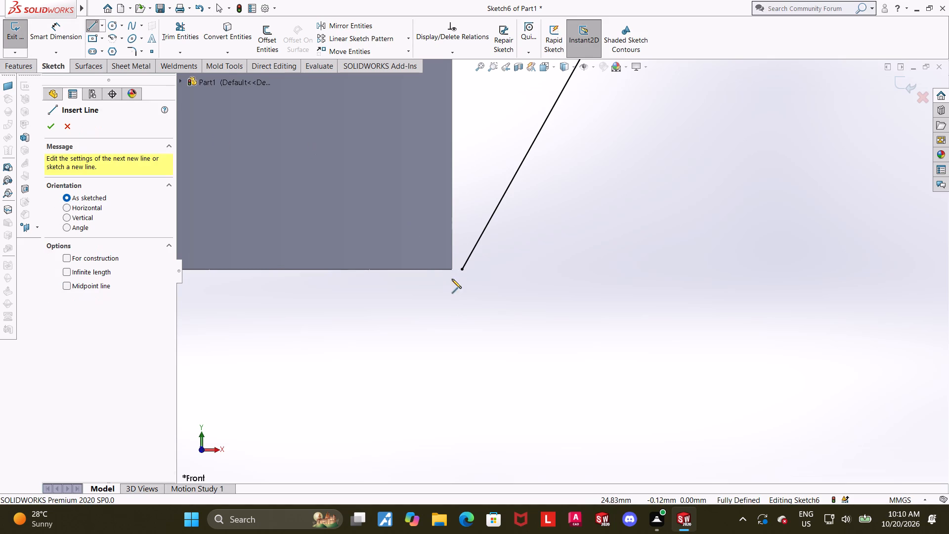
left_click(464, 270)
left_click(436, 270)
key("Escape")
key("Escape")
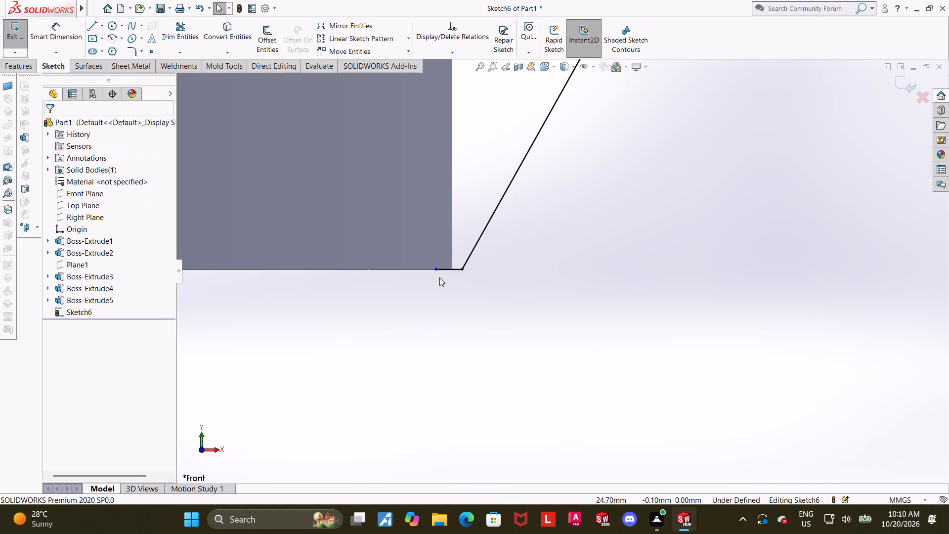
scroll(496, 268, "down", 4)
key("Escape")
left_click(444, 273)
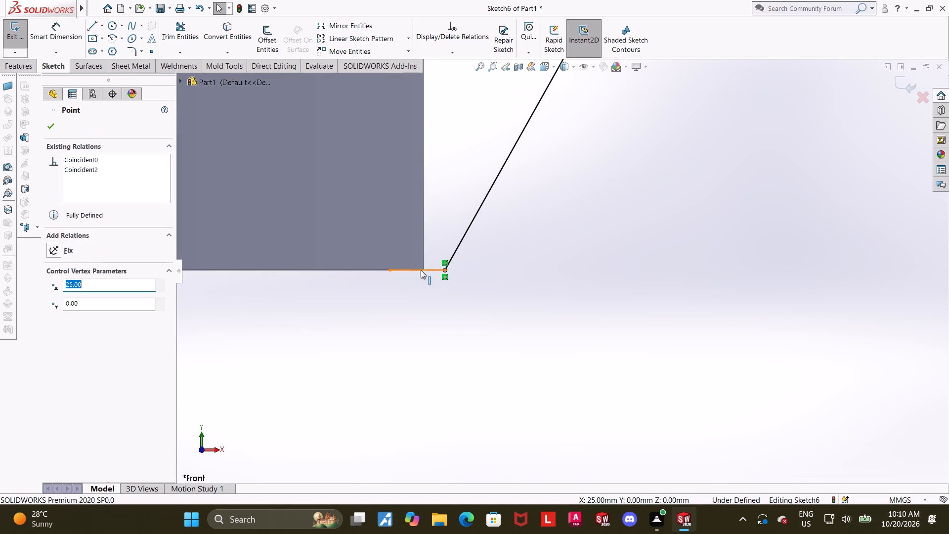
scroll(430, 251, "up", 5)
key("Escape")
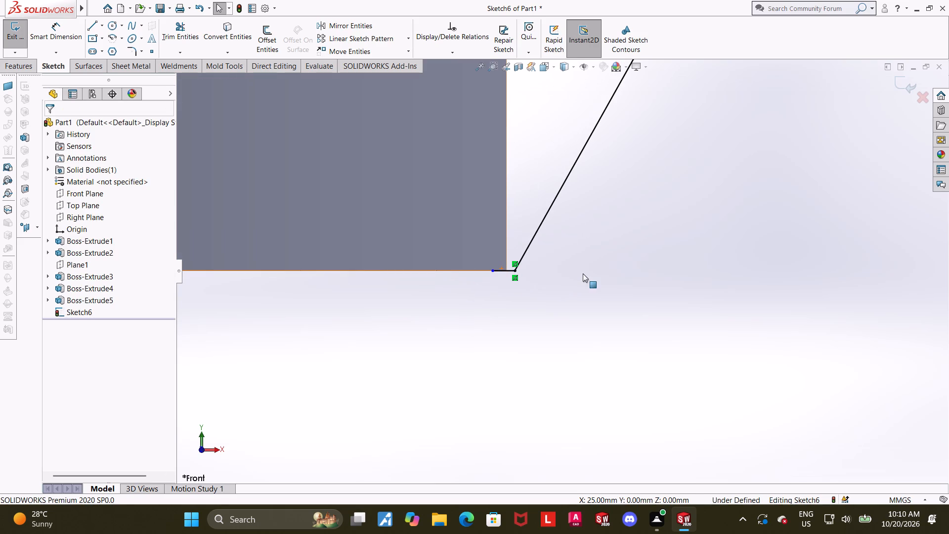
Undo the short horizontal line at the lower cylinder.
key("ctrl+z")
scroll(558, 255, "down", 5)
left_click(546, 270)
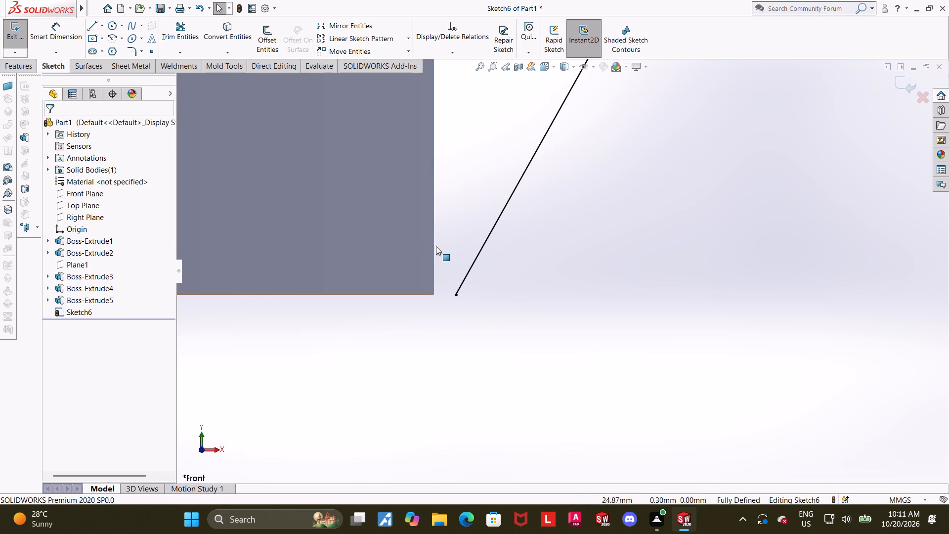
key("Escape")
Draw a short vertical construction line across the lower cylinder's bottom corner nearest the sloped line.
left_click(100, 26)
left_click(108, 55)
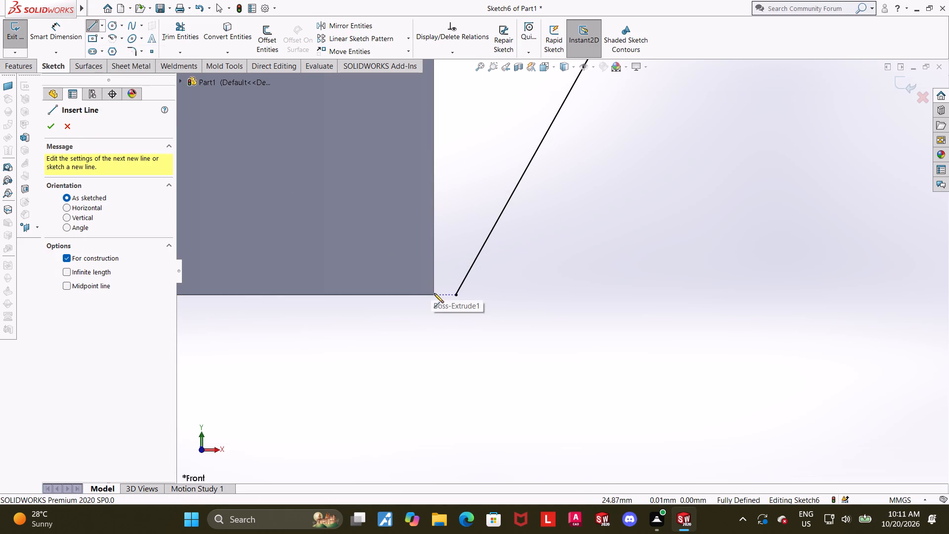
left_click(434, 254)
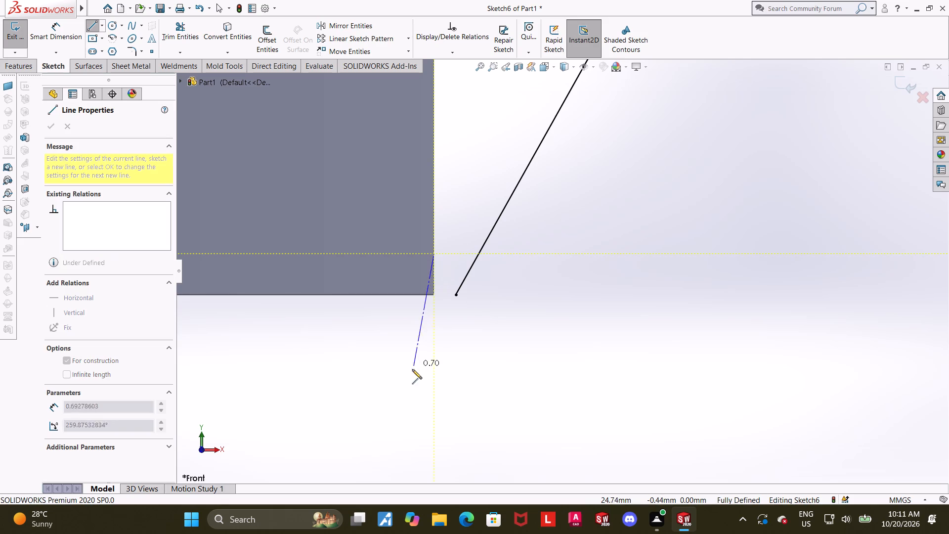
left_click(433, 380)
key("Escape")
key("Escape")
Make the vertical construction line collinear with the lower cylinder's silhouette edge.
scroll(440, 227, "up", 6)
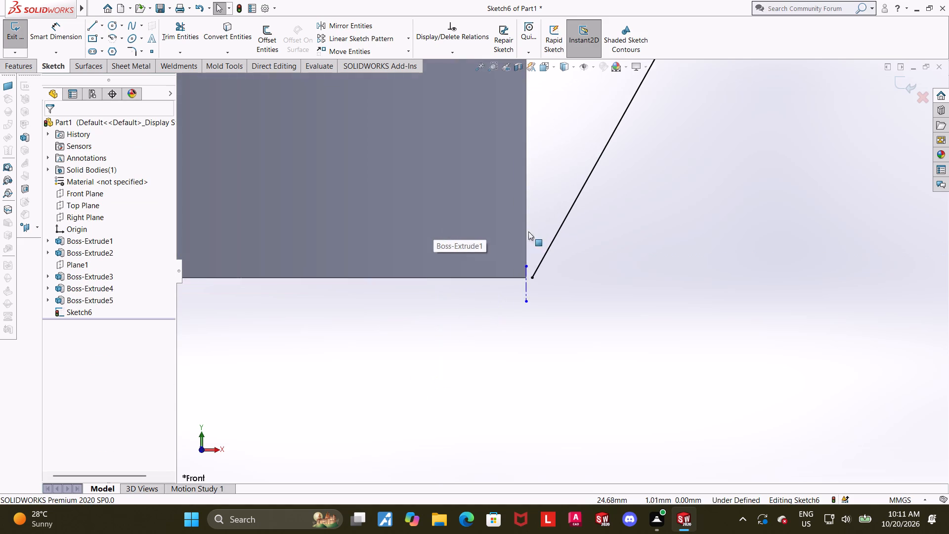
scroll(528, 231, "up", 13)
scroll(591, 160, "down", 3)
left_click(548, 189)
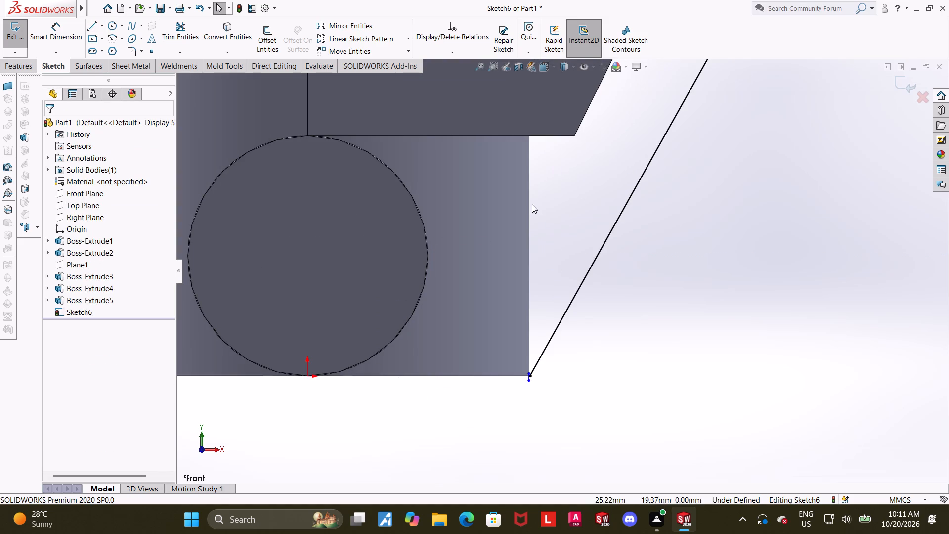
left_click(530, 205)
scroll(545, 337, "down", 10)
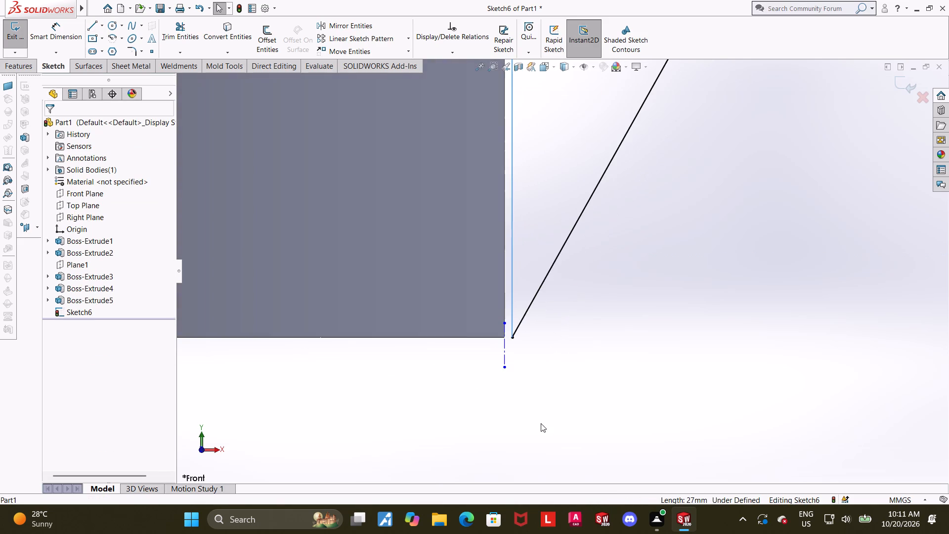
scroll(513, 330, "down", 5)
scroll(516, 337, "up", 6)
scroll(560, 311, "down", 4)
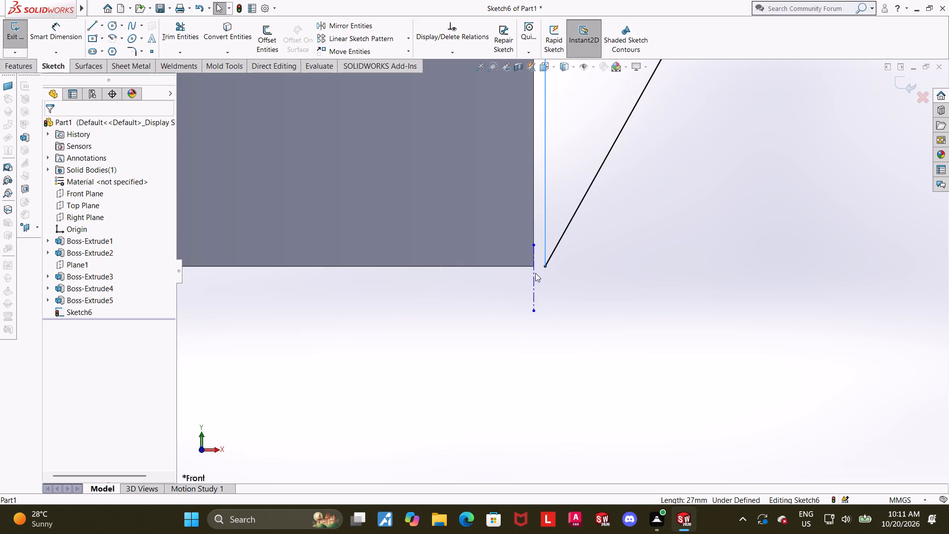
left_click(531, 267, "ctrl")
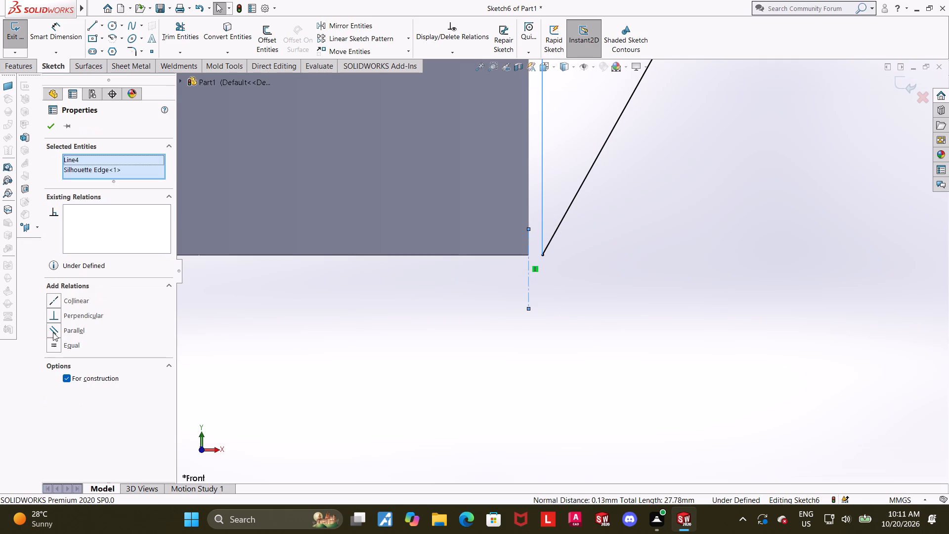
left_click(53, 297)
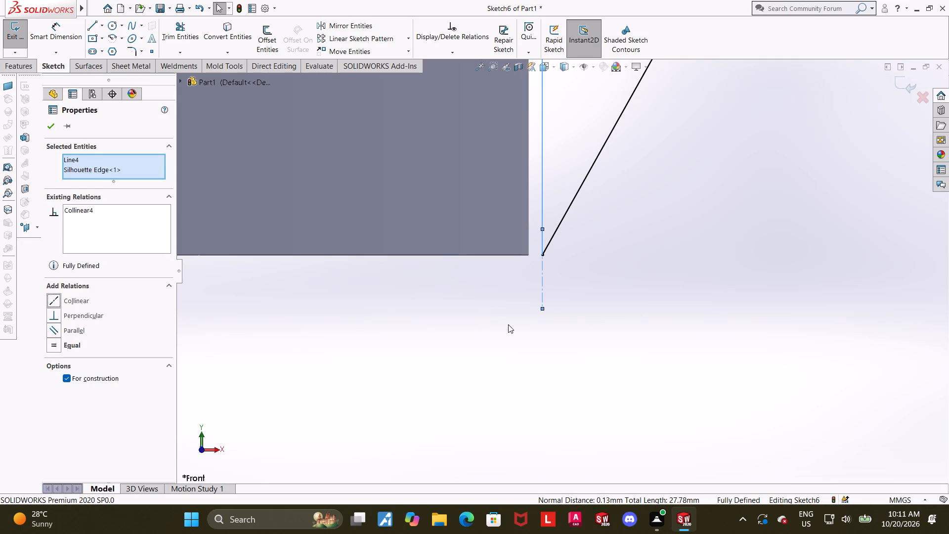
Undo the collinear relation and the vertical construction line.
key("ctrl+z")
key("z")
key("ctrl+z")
Draw a short horizontal solid line from the sloped line's lower endpoint into the lower cylinder along its bottom edge.
scroll(609, 324, "up", 15)
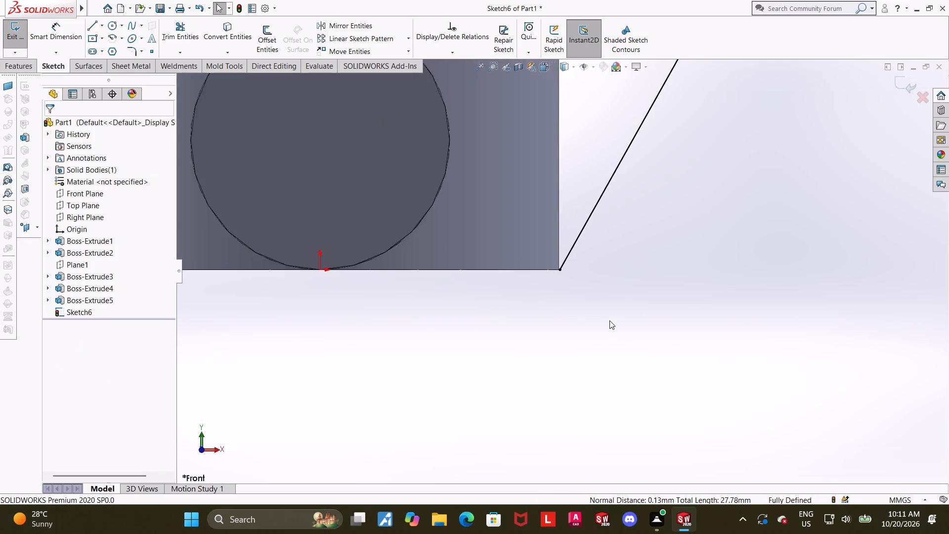
scroll(609, 320, "up", 4)
scroll(805, 293, "up", 7)
scroll(608, 244, "down", 6)
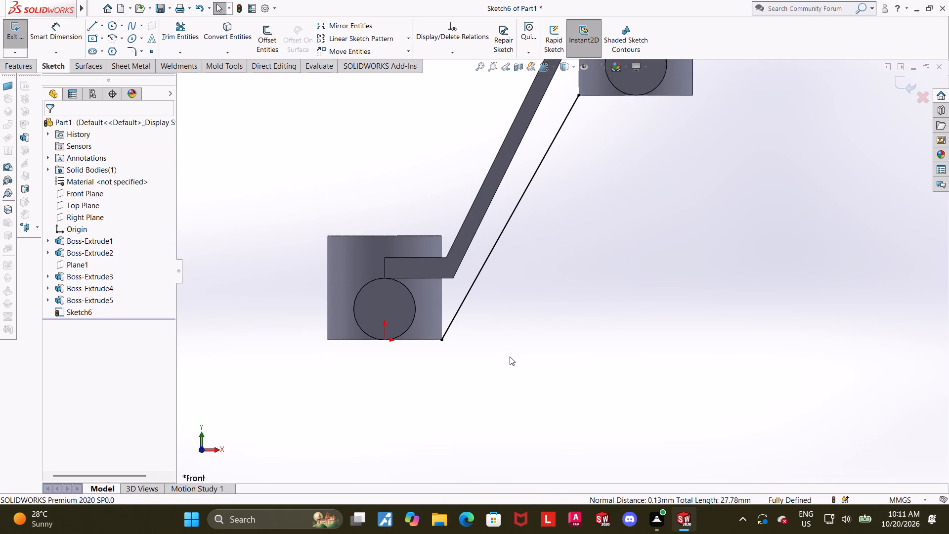
scroll(460, 362, "down", 6)
scroll(549, 224, "down", 7)
key("Escape")
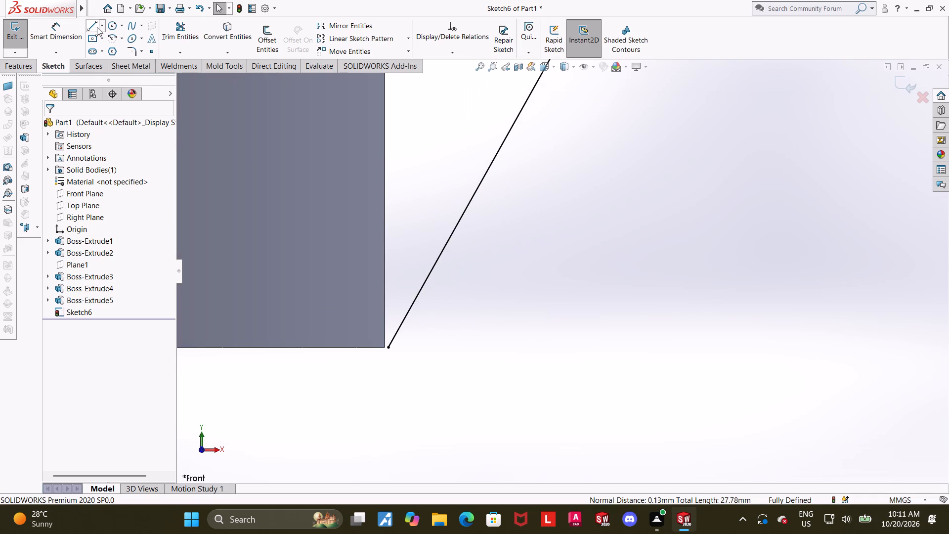
left_click(97, 27)
left_click(388, 347)
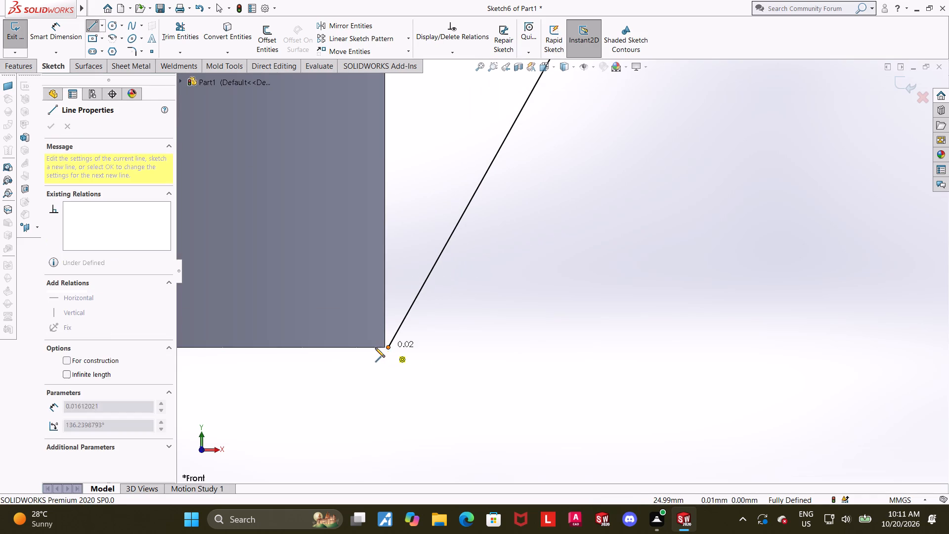
left_click(361, 348)
key("Escape")
key("Escape")
Add a pierce relation between the sloped line's upper endpoint and the upper cylinder's bottom edge, and reapply coincident.
scroll(365, 352, "up", 16)
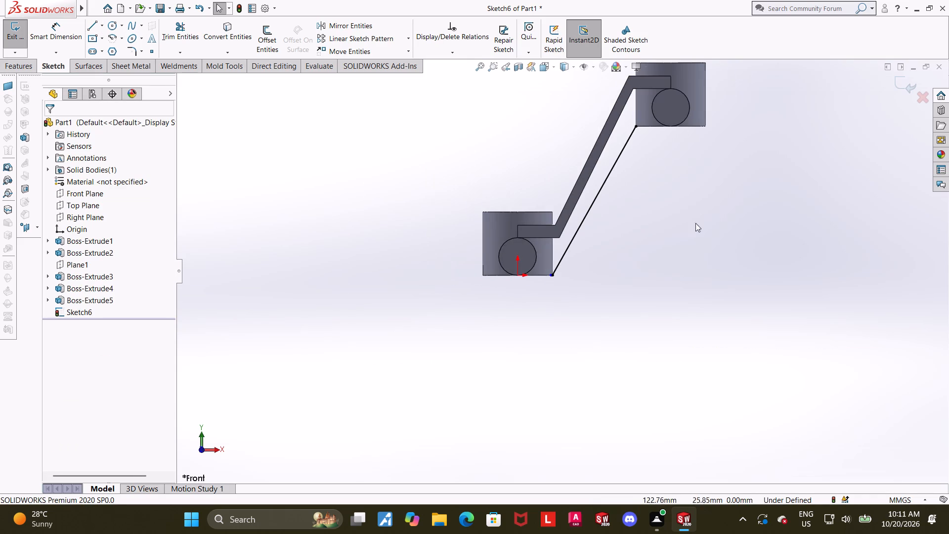
scroll(681, 115, "down", 5)
scroll(580, 211, "down", 14)
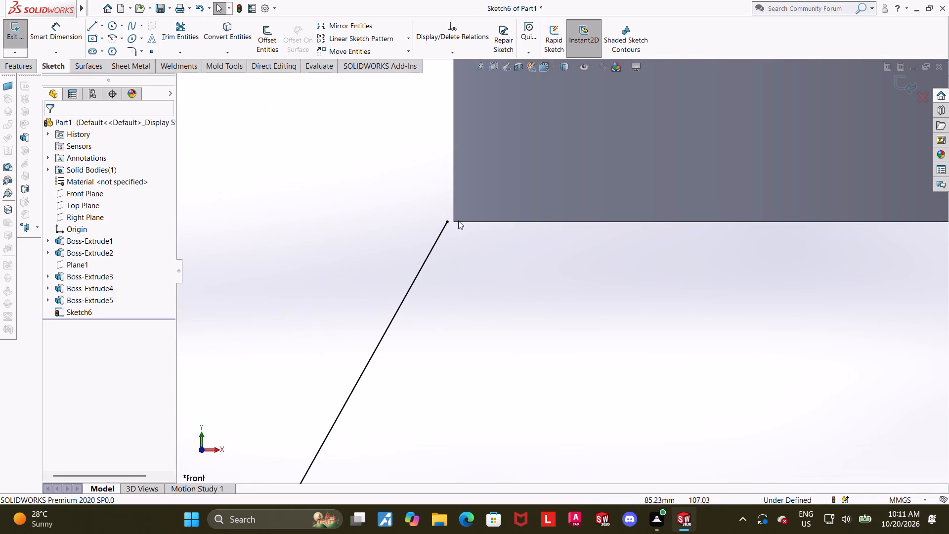
scroll(463, 222, "down", 7)
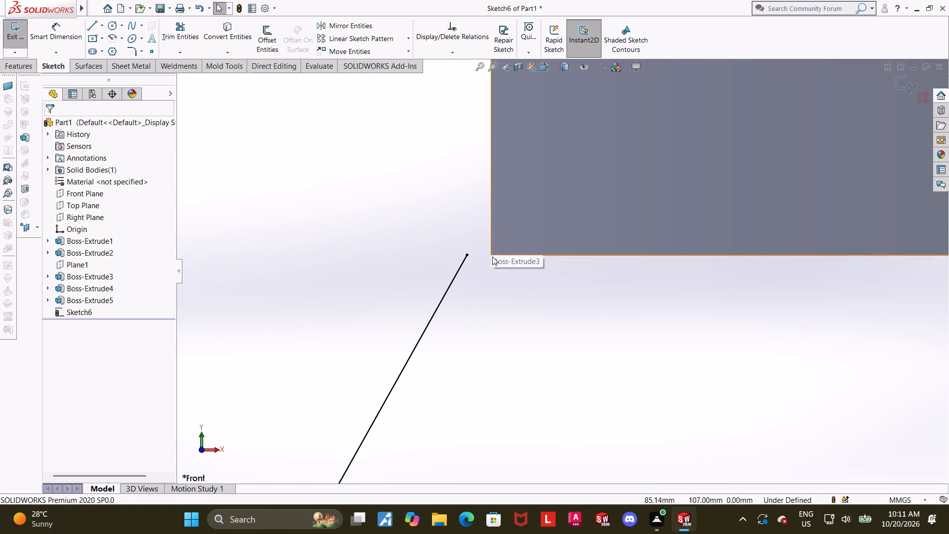
left_click(492, 257)
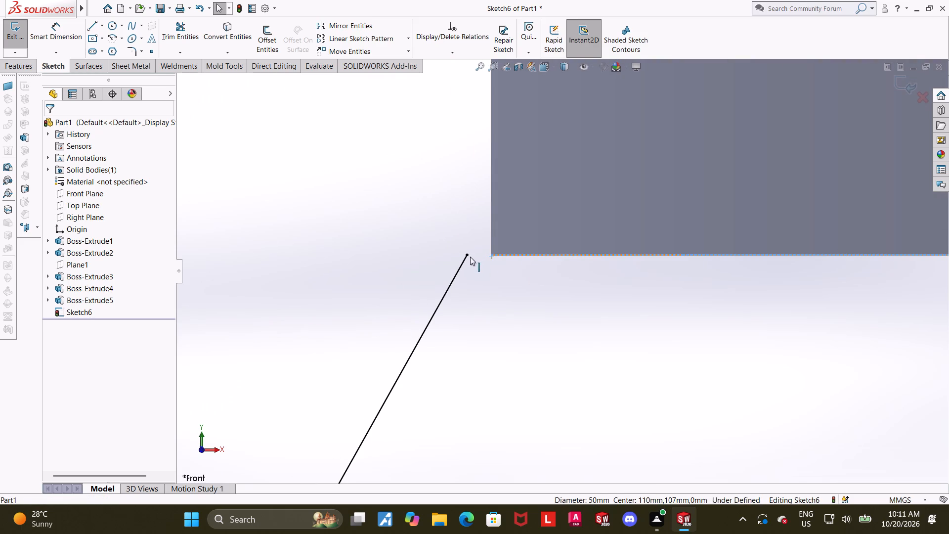
left_click(469, 255, "ctrl")
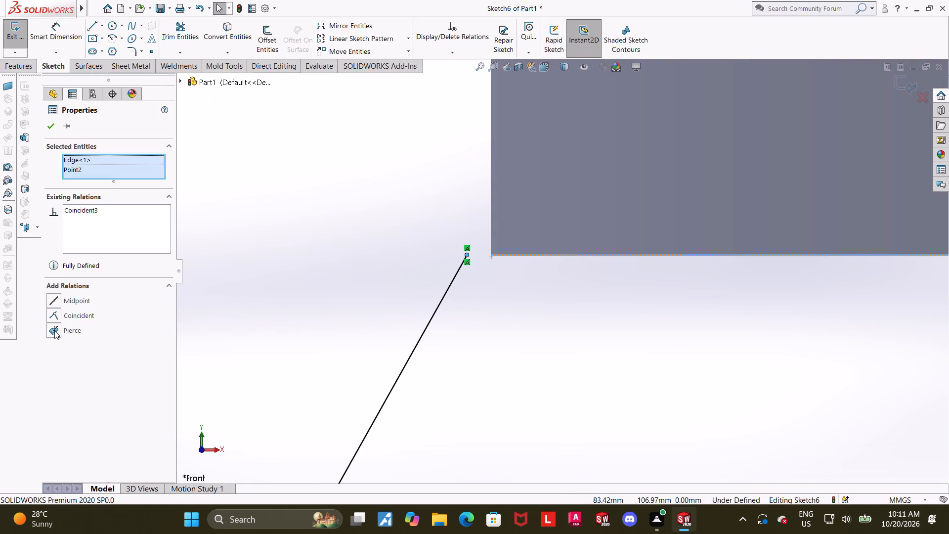
left_click(54, 330)
left_click(54, 316)
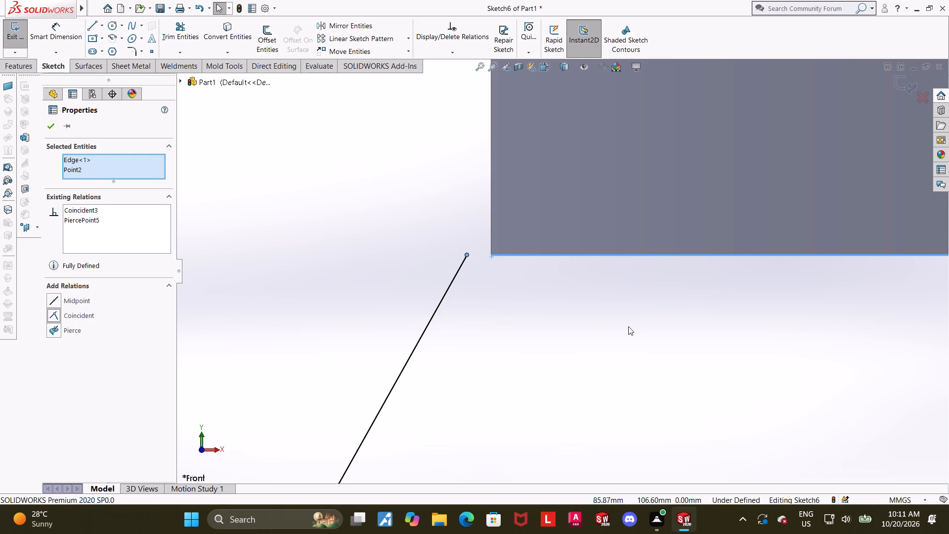
key("Escape")
key("Escape")
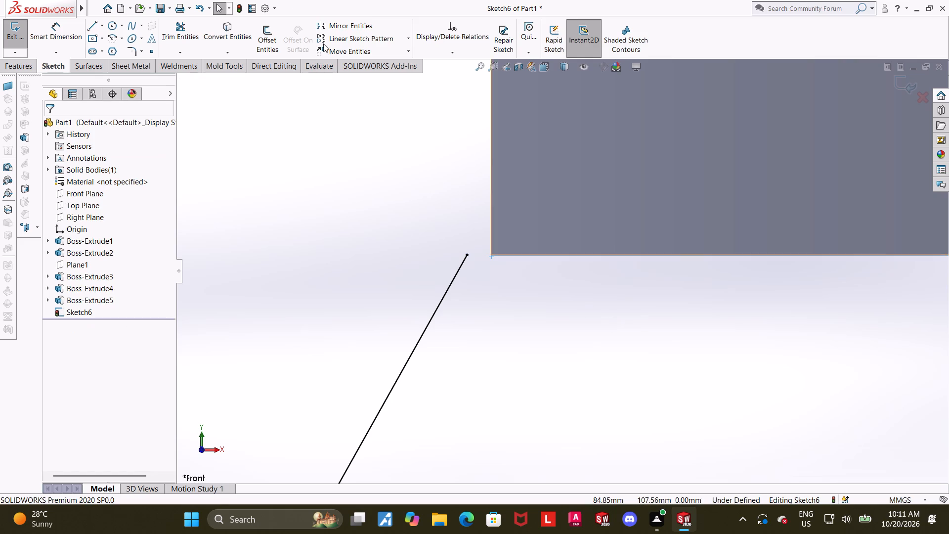
key("Escape")
Draw a short horizontal line from the sloped line's upper endpoint into the upper cylinder along its bottom edge, and close the sketch.
left_click(91, 27)
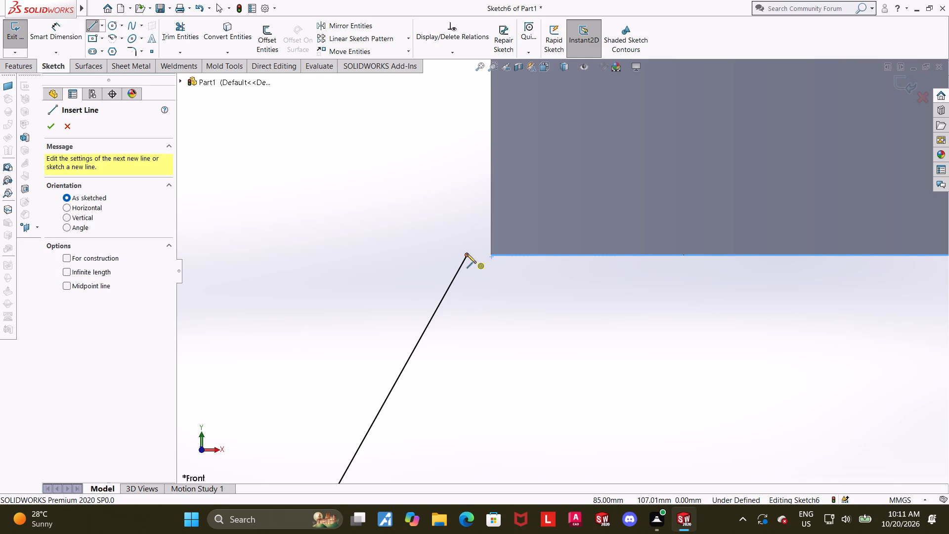
left_click(467, 254)
left_click(519, 257)
key("Escape")
key("Escape")
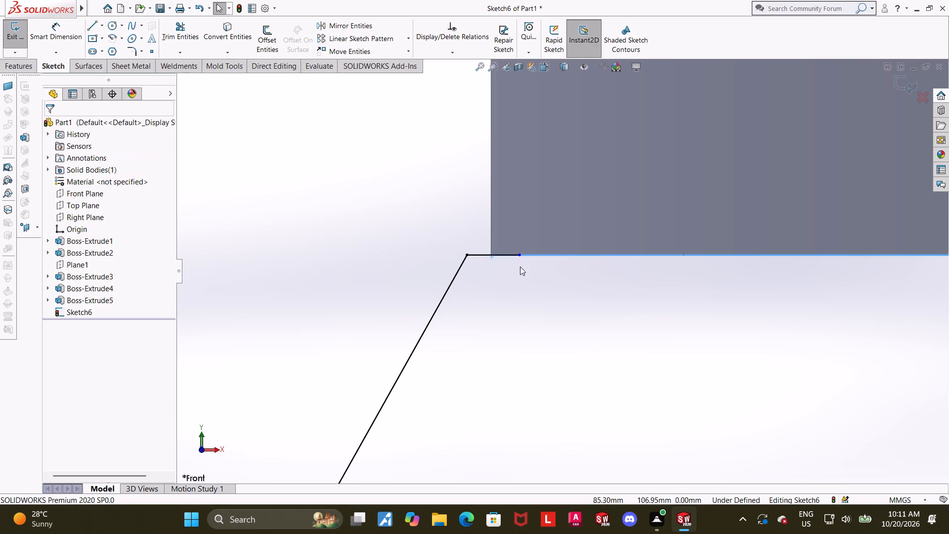
key("Escape")
scroll(523, 273, "up", 20)
scroll(523, 273, "up", 7)
scroll(512, 359, "down", 6)
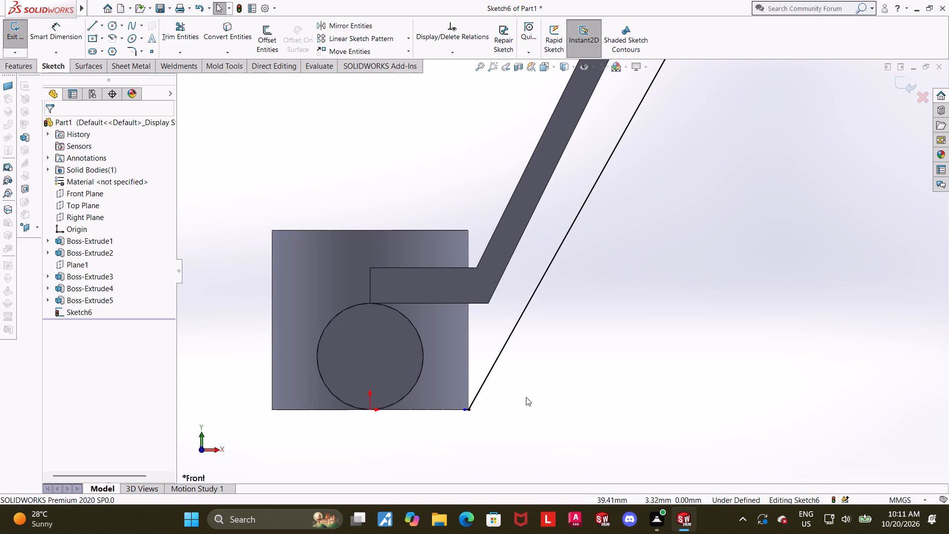
scroll(526, 397, "down", 1)
scroll(590, 376, "up", 5)
left_click(901, 85)
Create a 10 mm thick rib from the sloped line's sketch, with the material side flipped toward the arm.
scroll(735, 163, "up", 7)
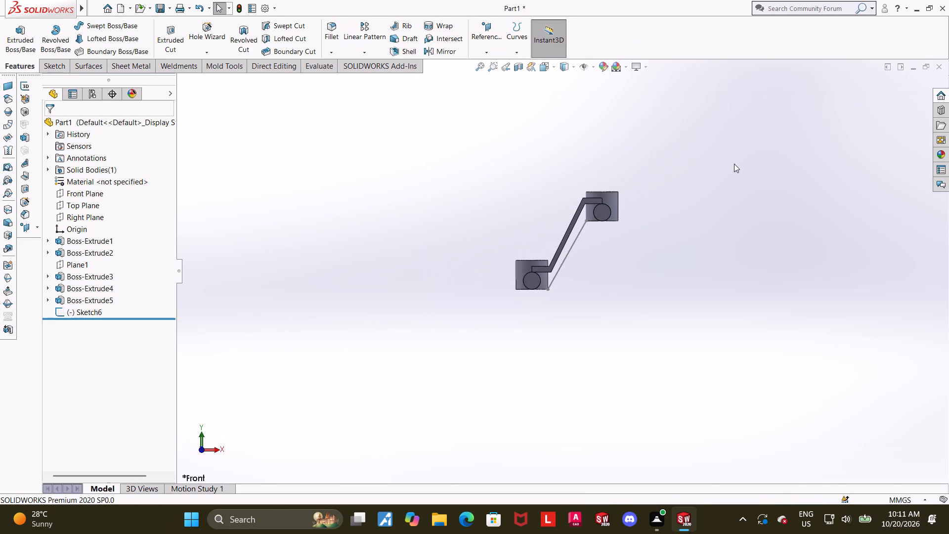
scroll(610, 226, "down", 7)
left_click(400, 26)
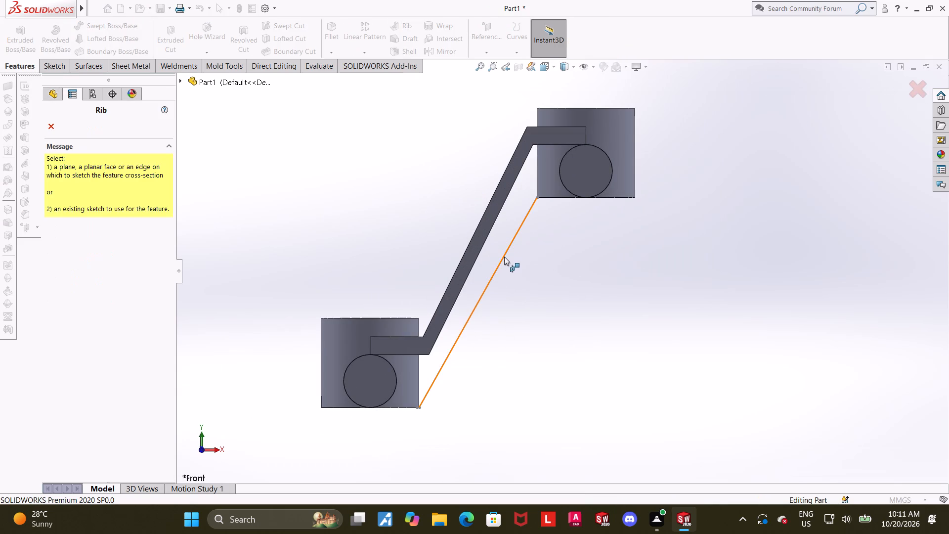
left_click(504, 257)
left_click(68, 234)
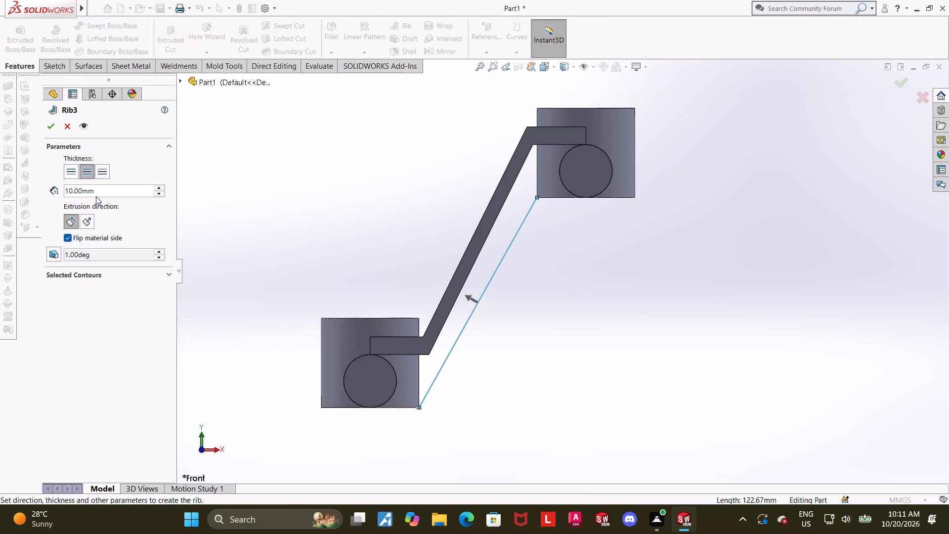
left_click(49, 126)
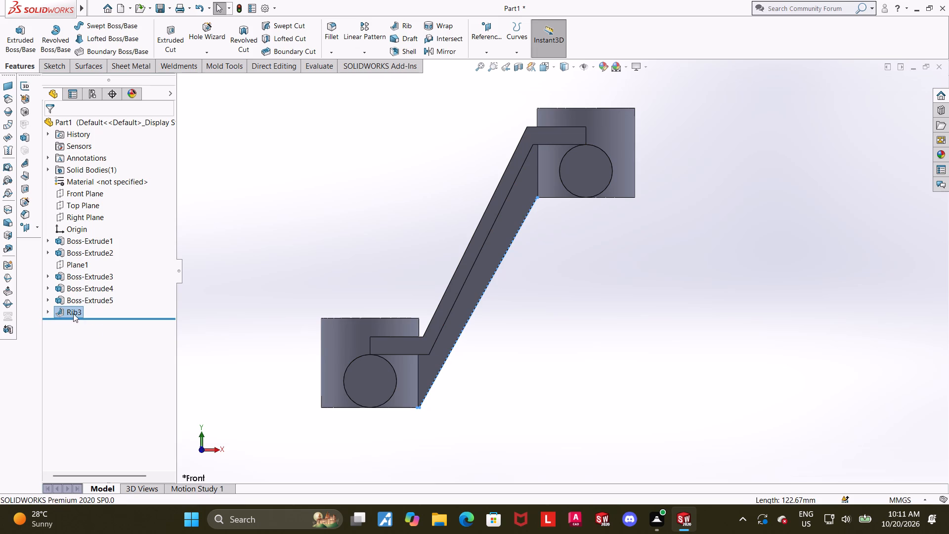
Change the thickness of the rib under the sloped arm to 9 mm.
left_click(73, 313)
left_click(207, 295)
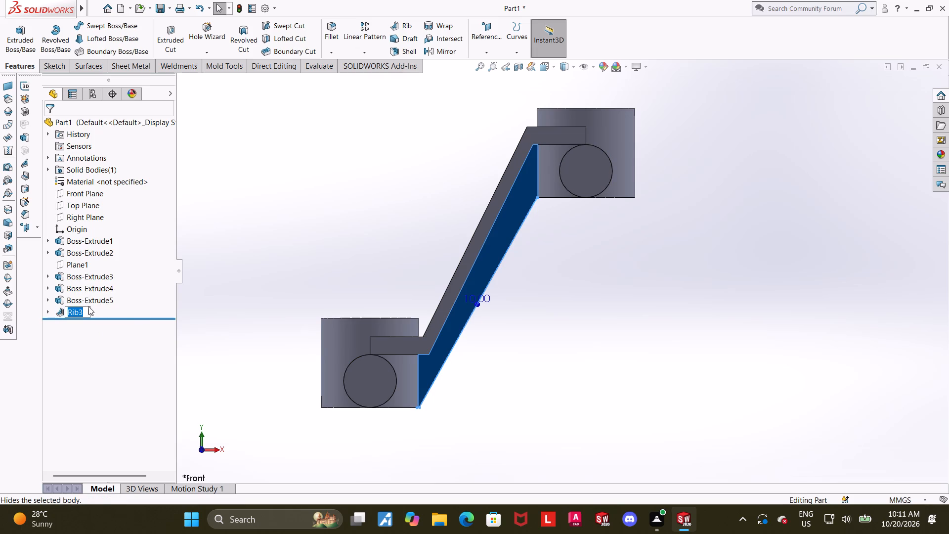
left_click(69, 309)
left_click(83, 282)
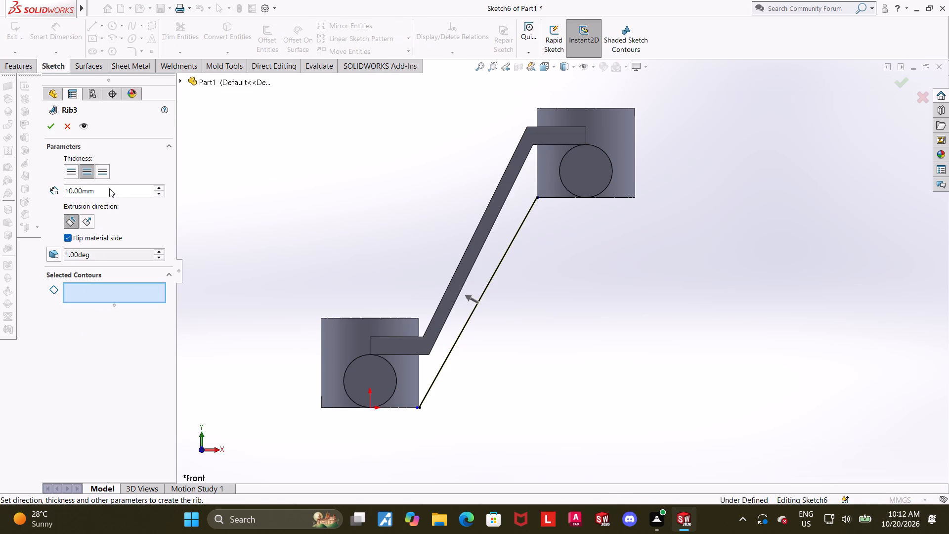
left_click(109, 188)
left_click_drag(115, 190, 0, 199)
key("9")
key("Return")
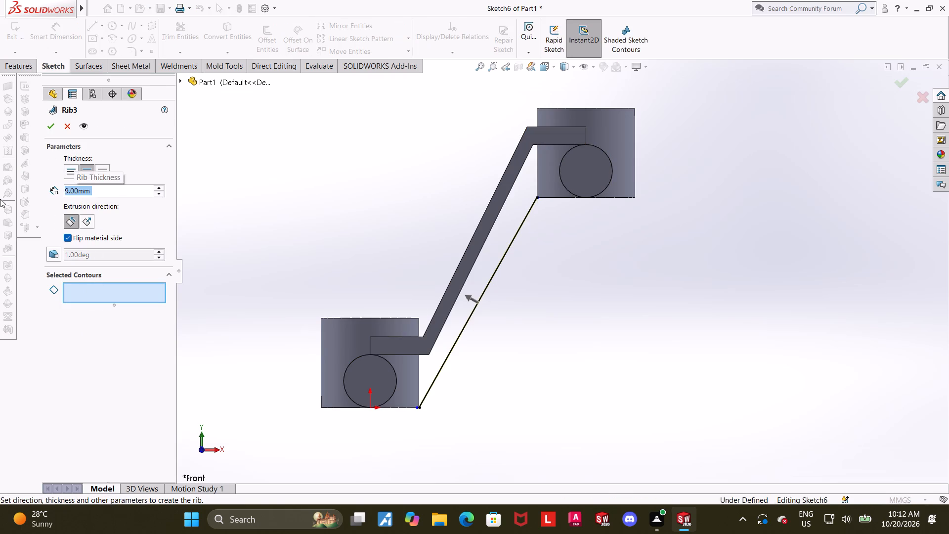
left_click(49, 127)
left_click(618, 355)
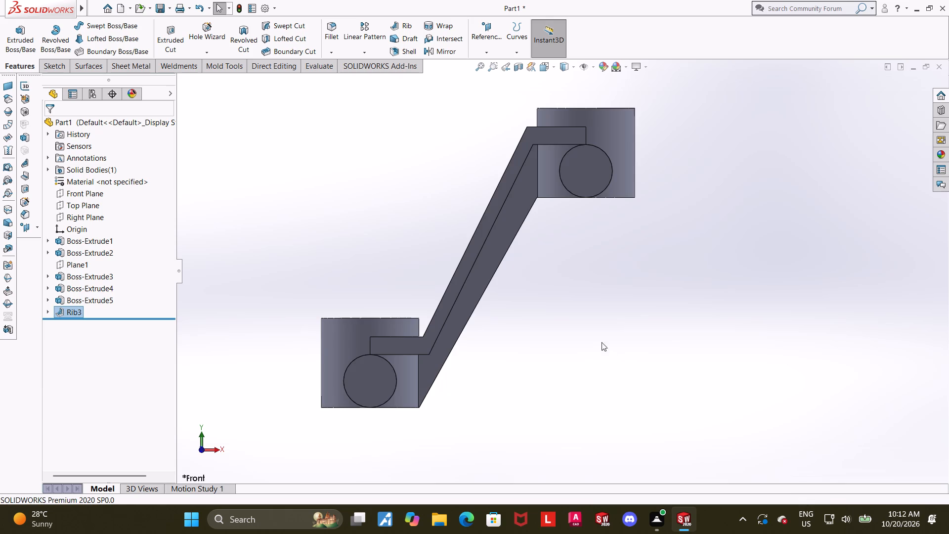
Examine the rib and its junctions with the arm and both cylinders from all sides, including the front view.
middle_click_drag(559, 285, 544, 236)
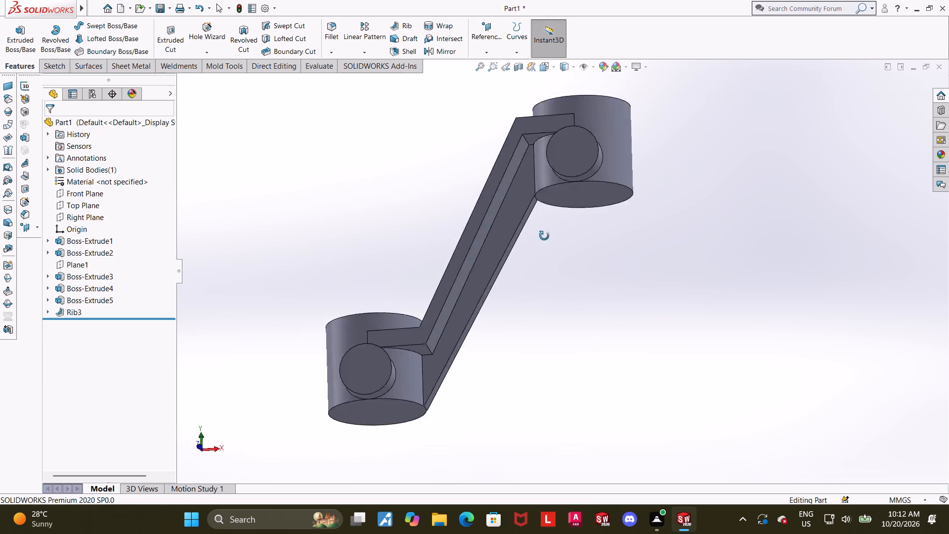
middle_click_drag(544, 236, 504, 101)
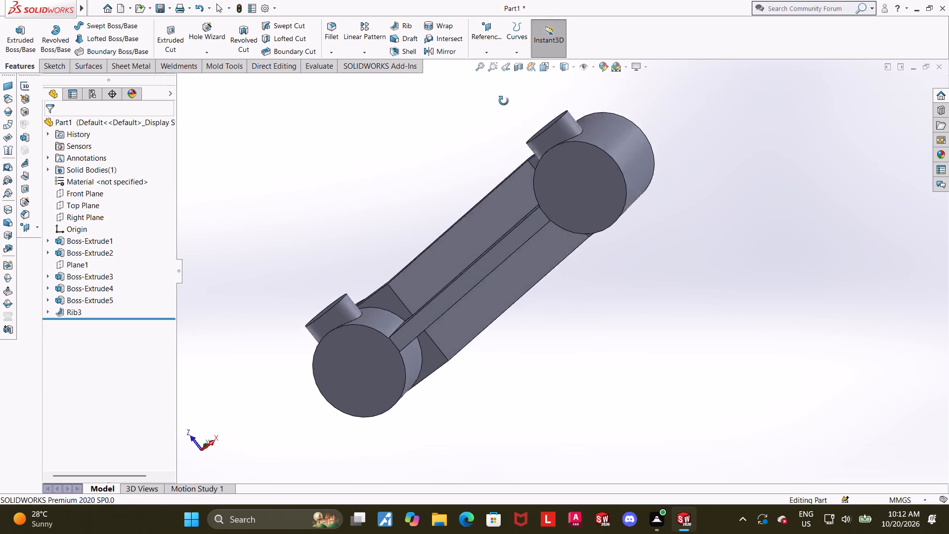
middle_click_drag(504, 101, 183, 506)
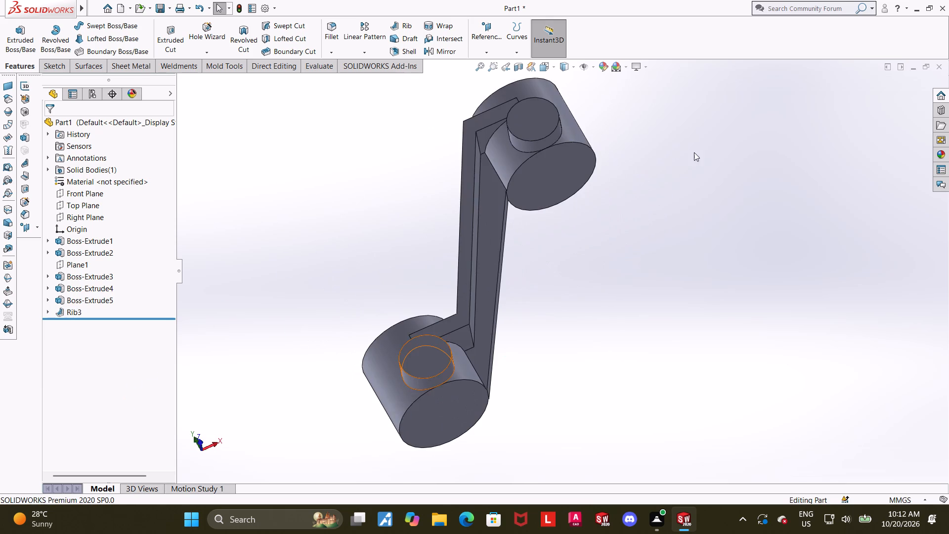
middle_click_drag(694, 152, 660, 328)
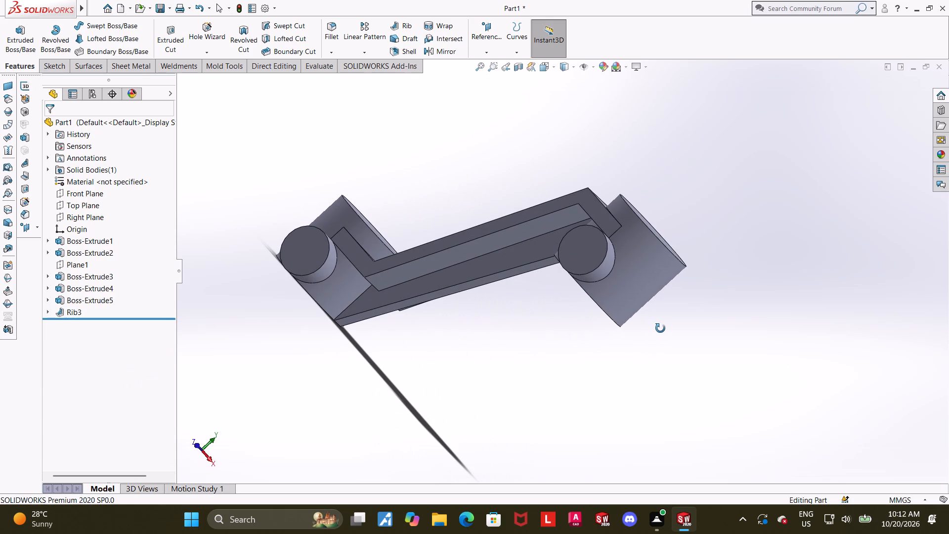
middle_click_drag(660, 328, 660, 328)
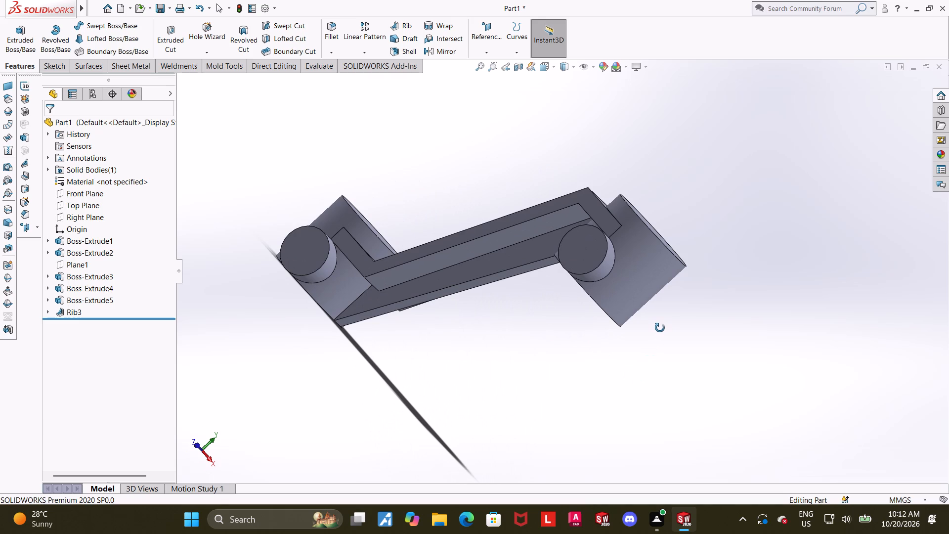
middle_click_drag(660, 328, 658, 363)
middle_click_drag(664, 256, 564, 383)
middle_click_drag(605, 194, 606, 212)
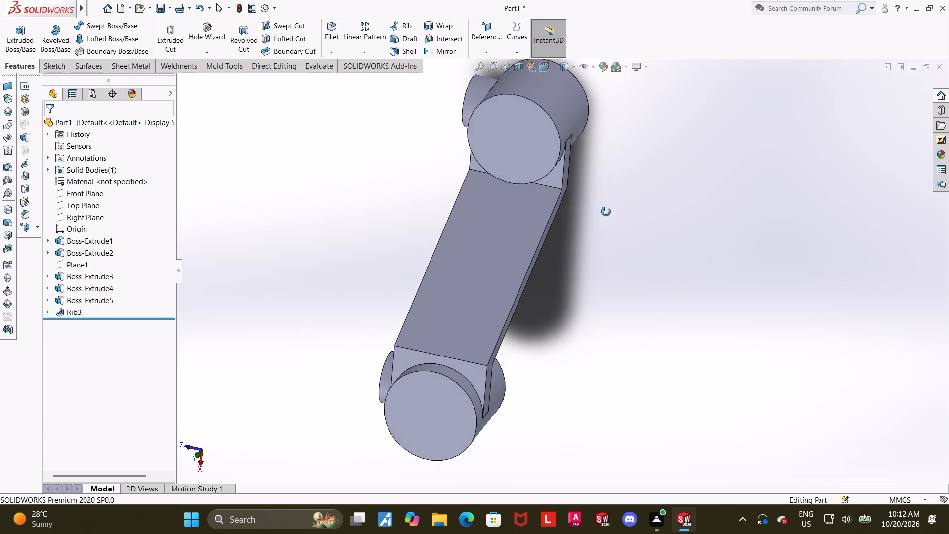
middle_click_drag(606, 212, 655, 94)
middle_click_drag(577, 302, 684, 192)
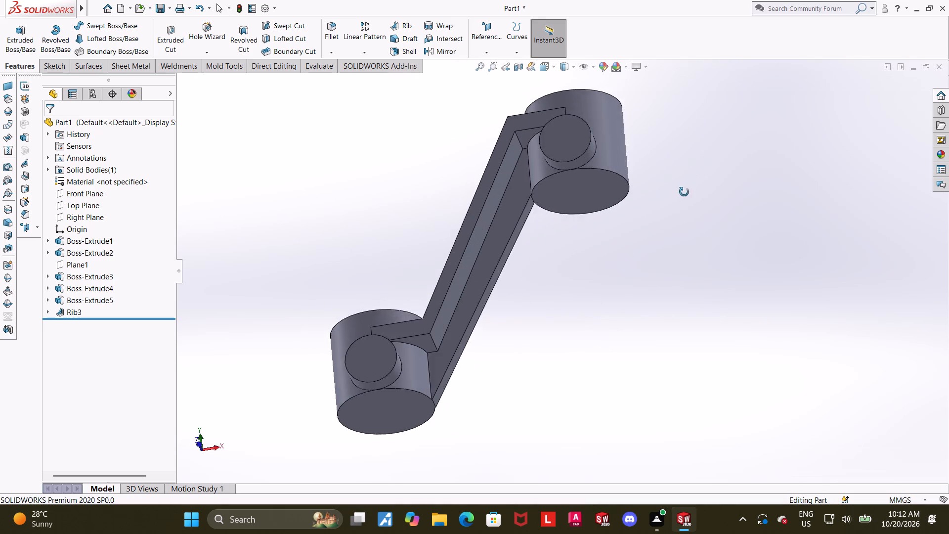
middle_click_drag(684, 192, 688, 212)
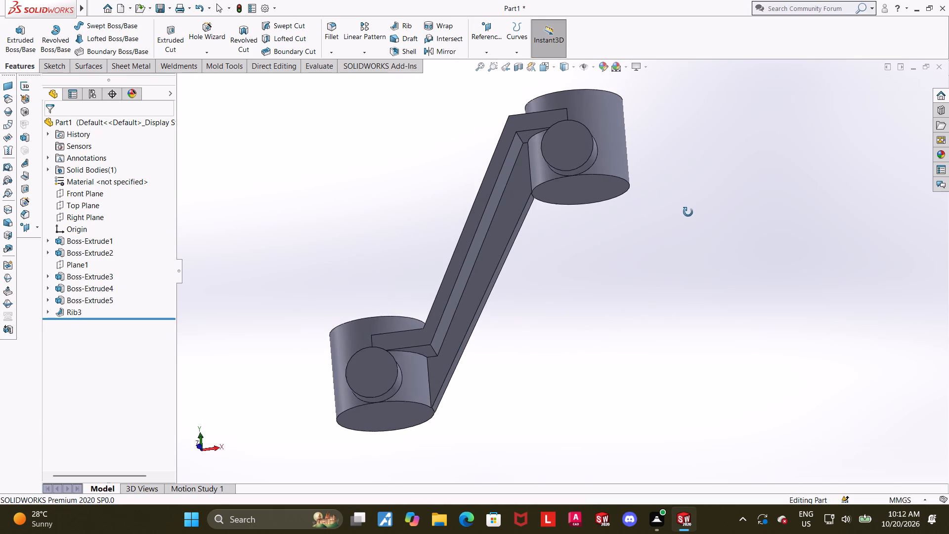
middle_click_drag(688, 212, 612, 357)
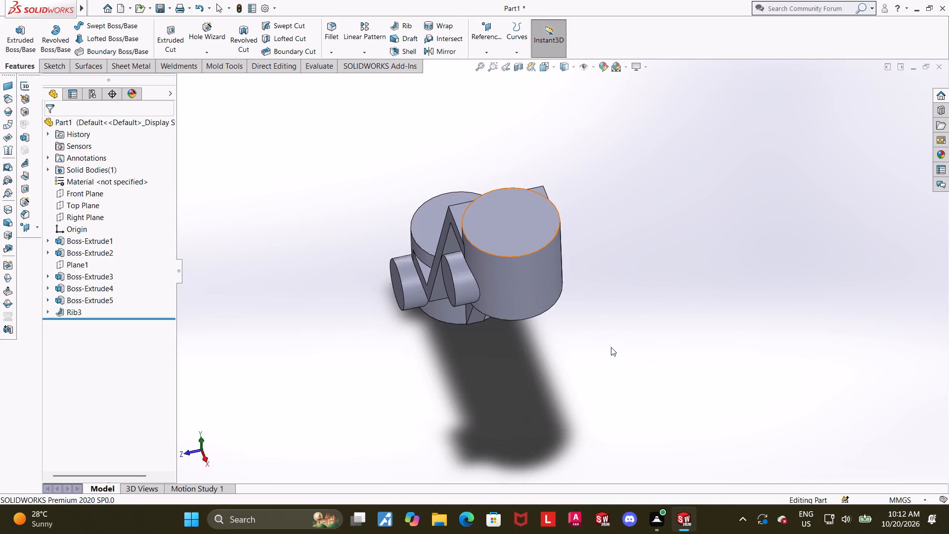
middle_click_drag(621, 222, 588, 454)
middle_click_drag(690, 195, 717, 469)
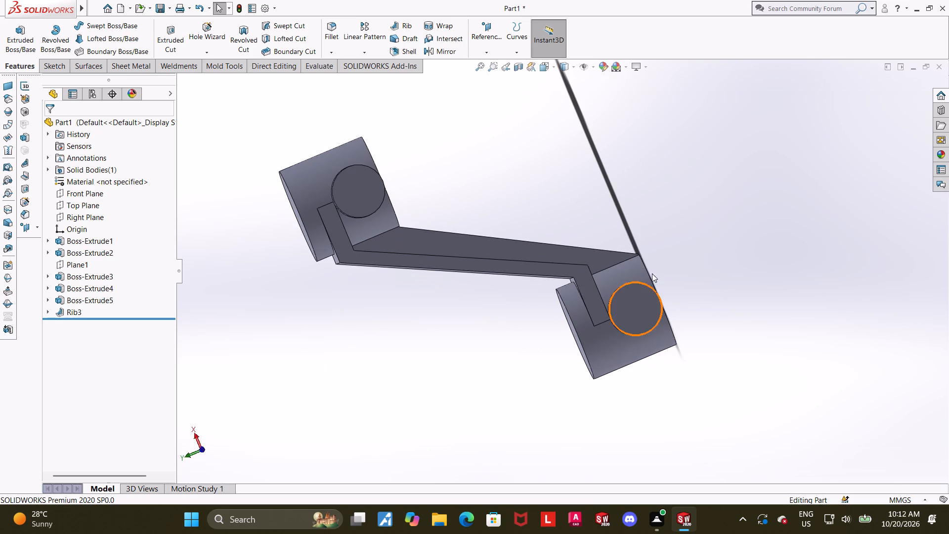
middle_click_drag(610, 261, 593, 337)
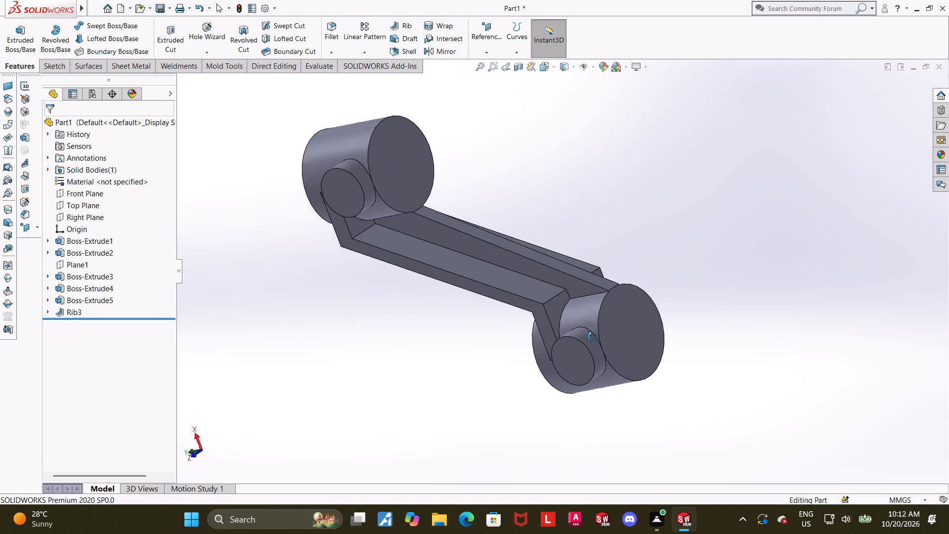
middle_click_drag(593, 337, 611, 304)
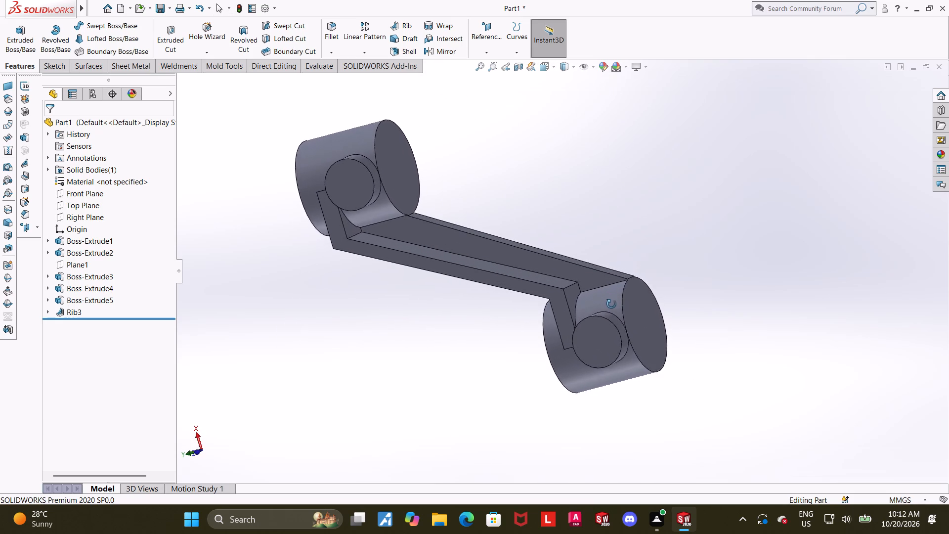
middle_click_drag(611, 304, 620, 304)
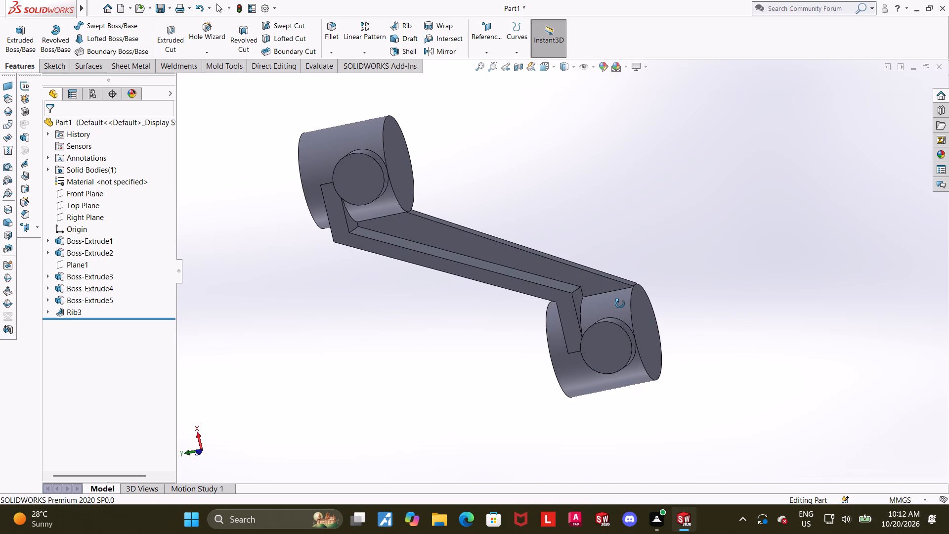
middle_click_drag(620, 304, 614, 310)
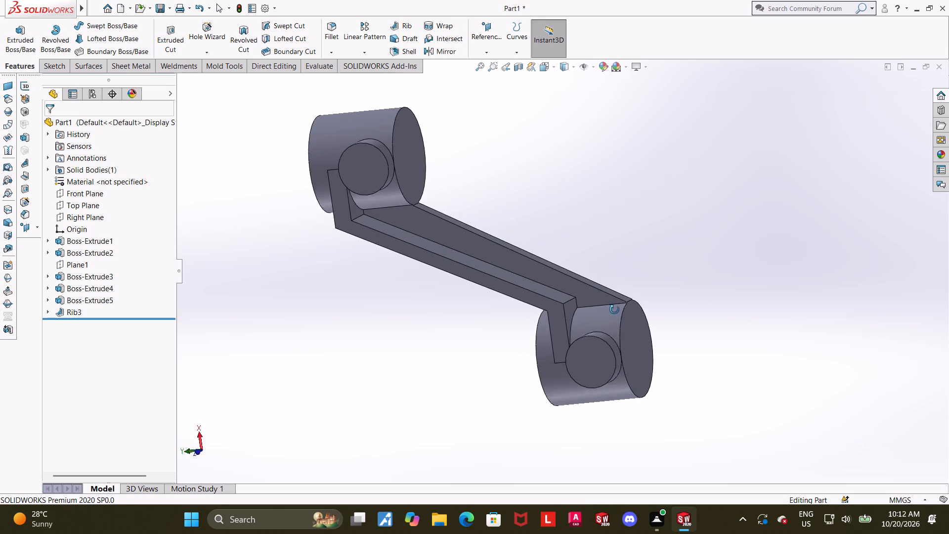
middle_click_drag(614, 310, 633, 291)
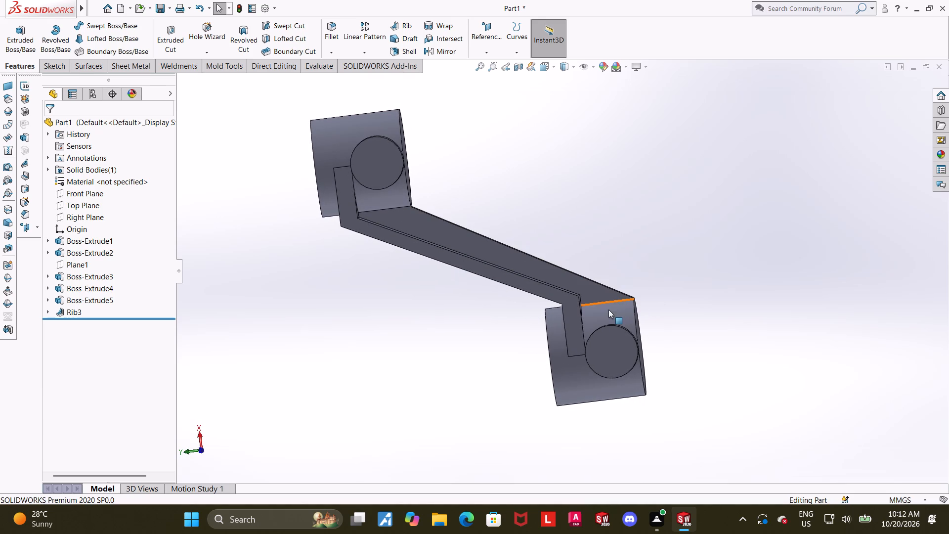
middle_click_drag(606, 311, 605, 334)
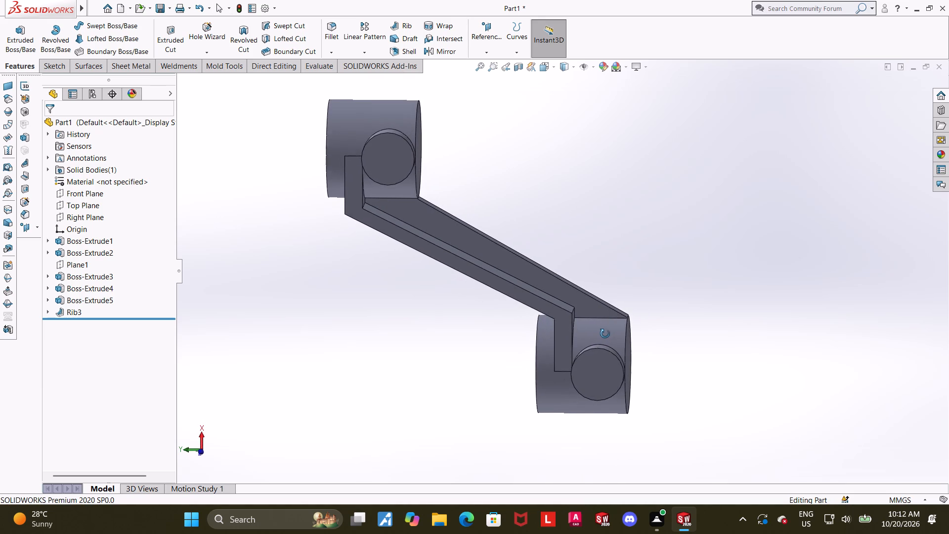
middle_click_drag(605, 334, 609, 309)
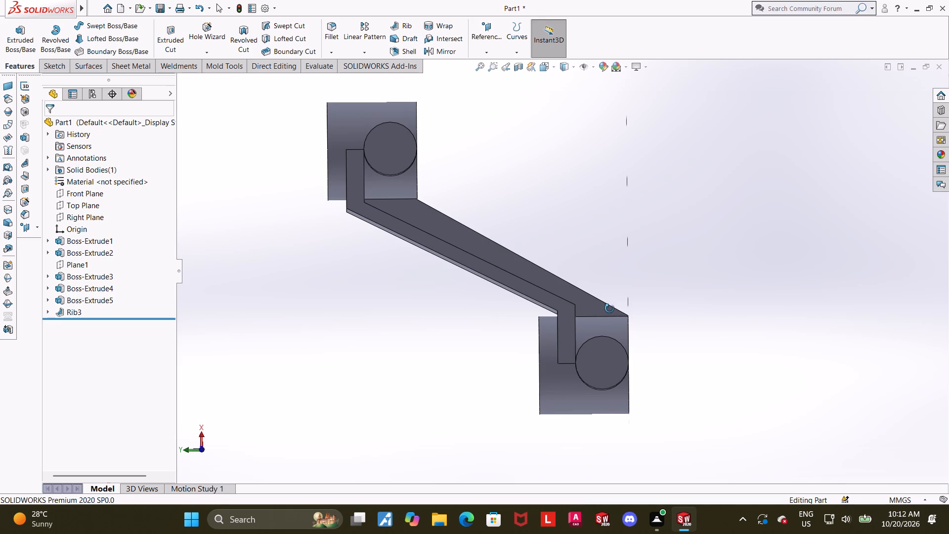
middle_click_drag(609, 309, 607, 304)
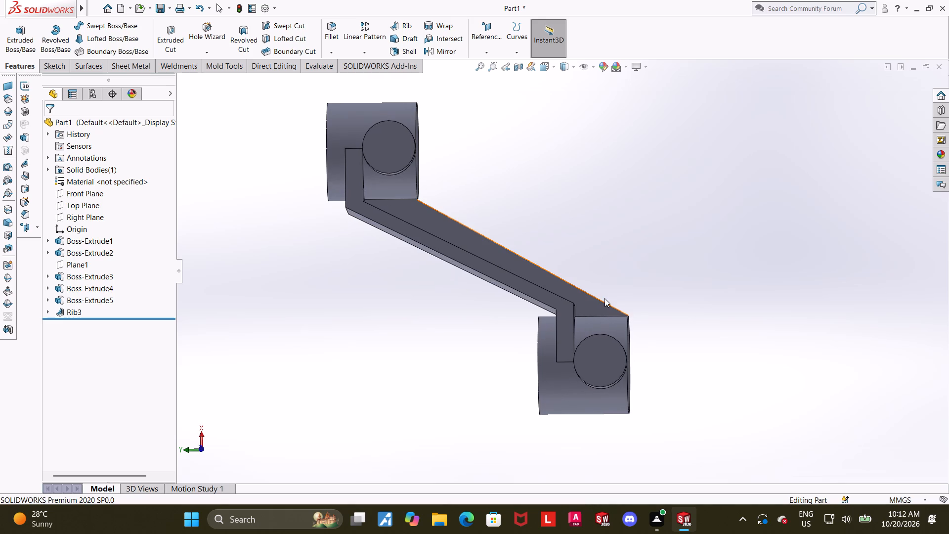
middle_click_drag(592, 298, 698, 356)
middle_click_drag(496, 227, 475, 365)
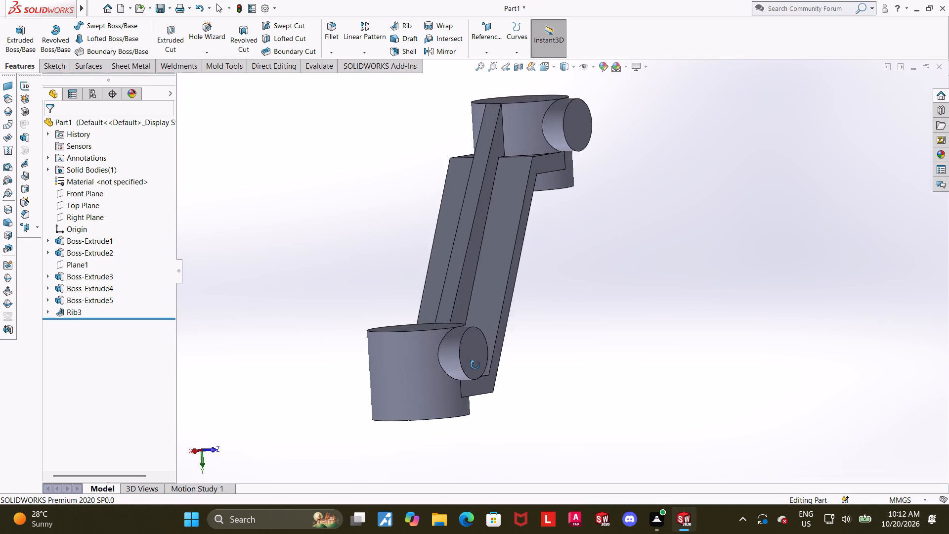
middle_click_drag(475, 365, 424, 353)
middle_click_drag(523, 184, 502, 247)
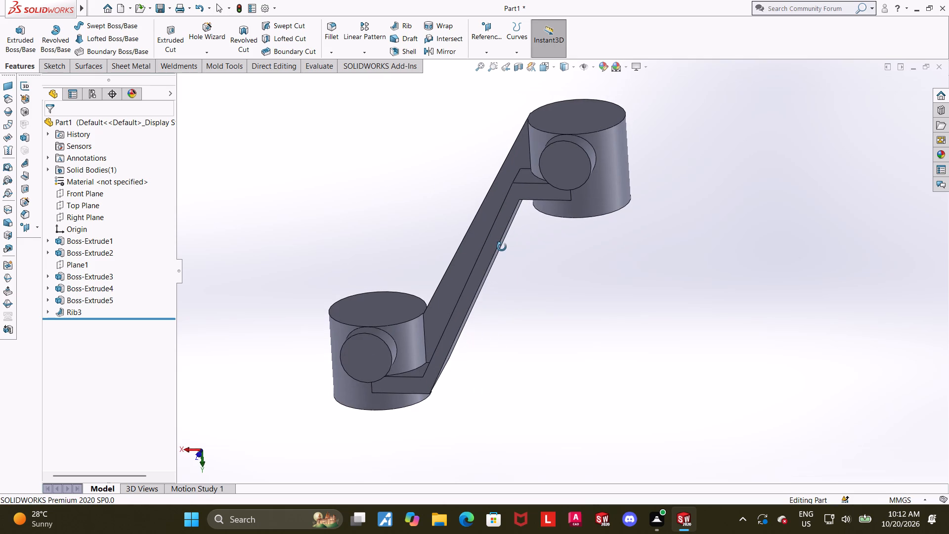
middle_click_drag(502, 247, 506, 246)
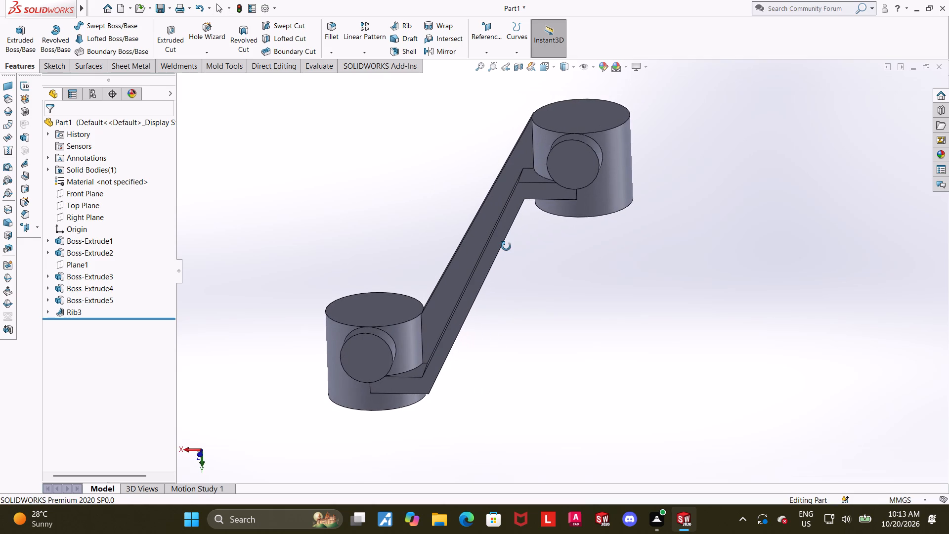
middle_click_drag(506, 246, 506, 245)
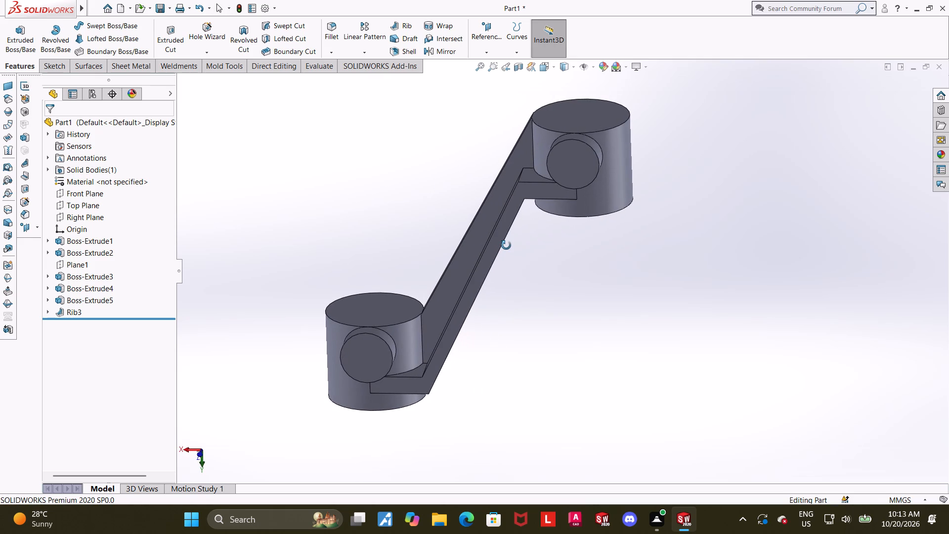
middle_click_drag(506, 245, 491, 338)
middle_click_drag(520, 196, 552, 400)
middle_click_drag(577, 206, 678, 285)
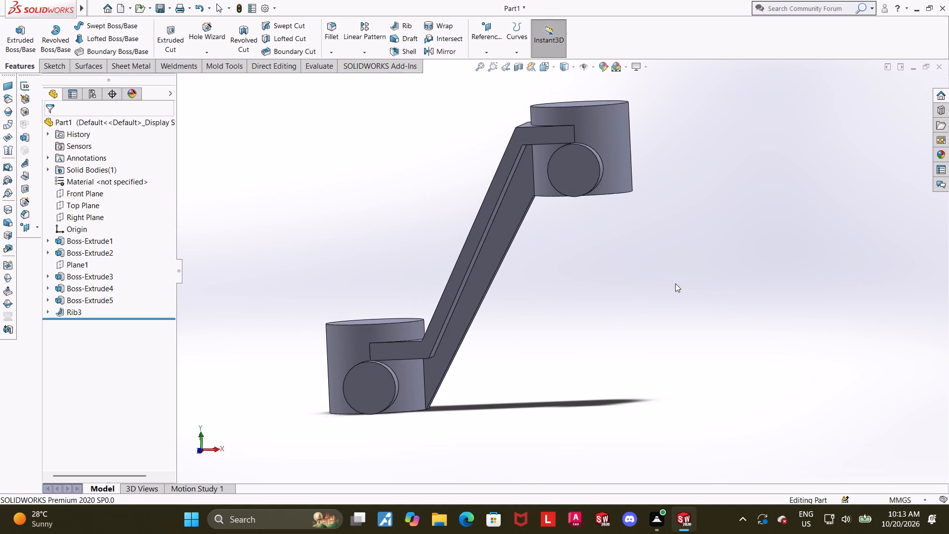
scroll(666, 291, "up", 1)
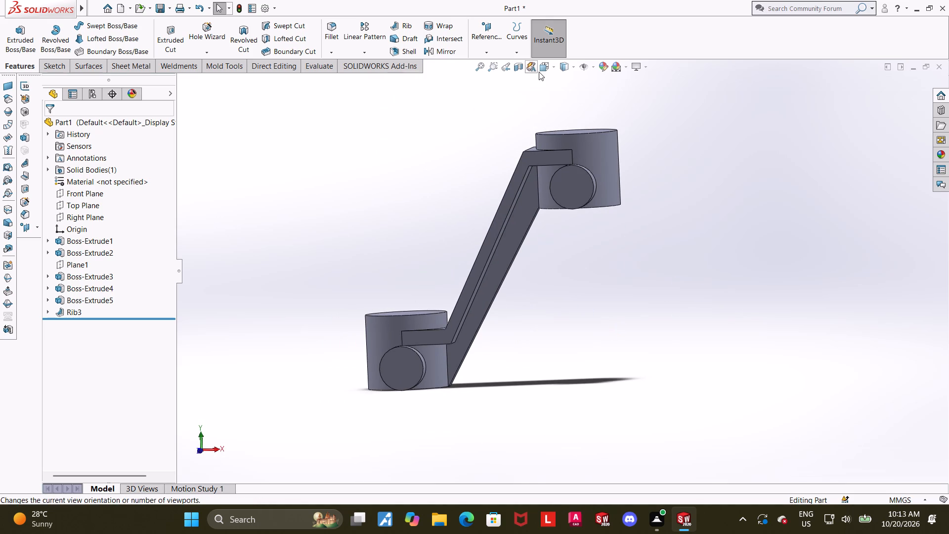
left_click(539, 65)
left_click(466, 318)
scroll(866, 320, "up", 1)
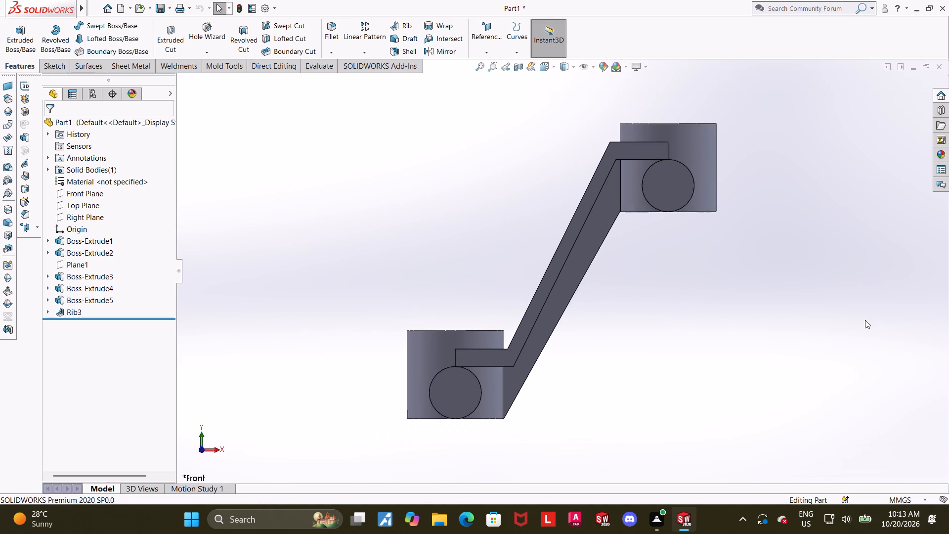
scroll(805, 324, "down", 1)
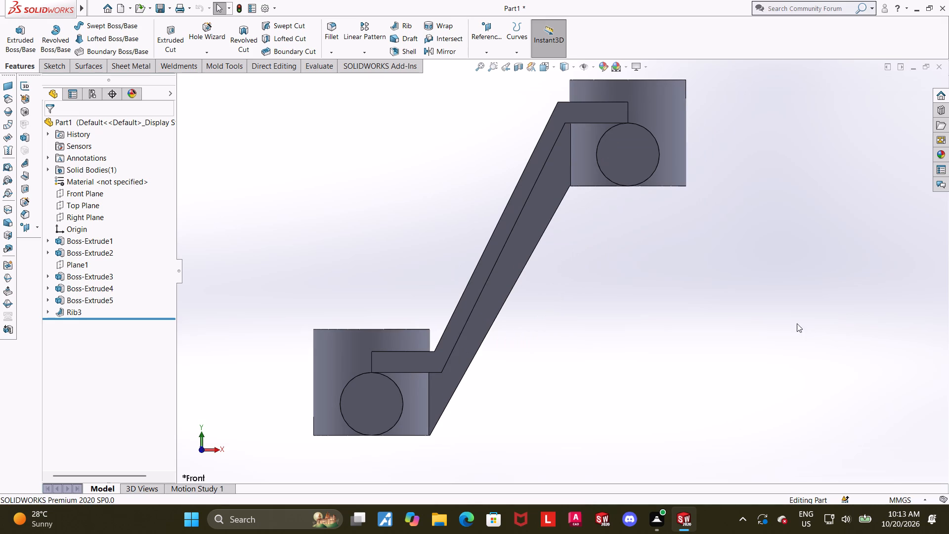
scroll(676, 318, "up", 2)
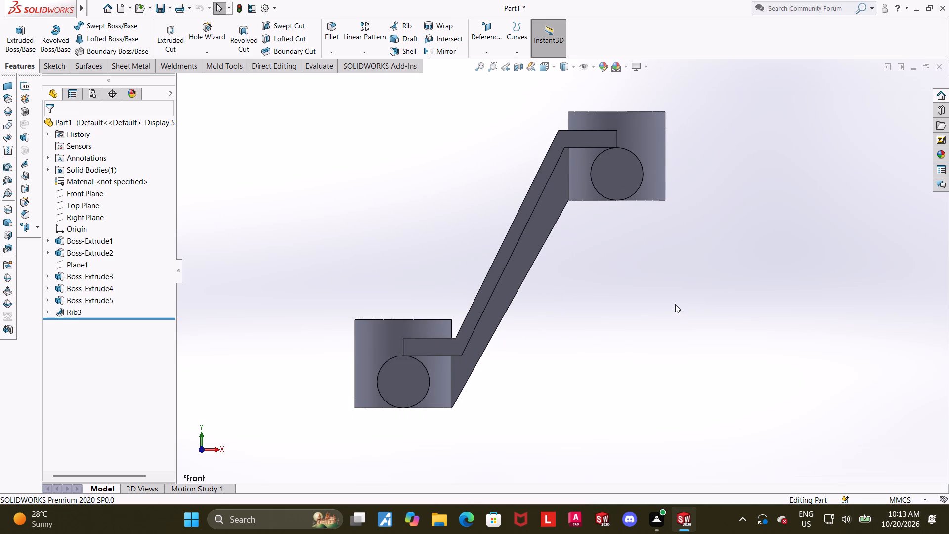
scroll(670, 303, "down", 1)
Measure the distance between the lower cylinder's bottom face and the upper cylinder's top face.
middle_click_drag(643, 314, 641, 252)
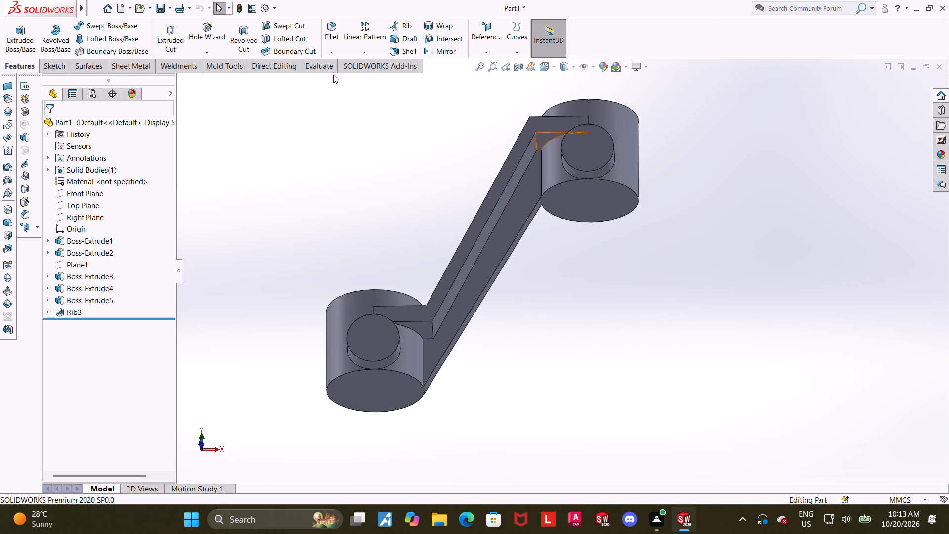
left_click(328, 71)
left_click(107, 33)
left_click(357, 390)
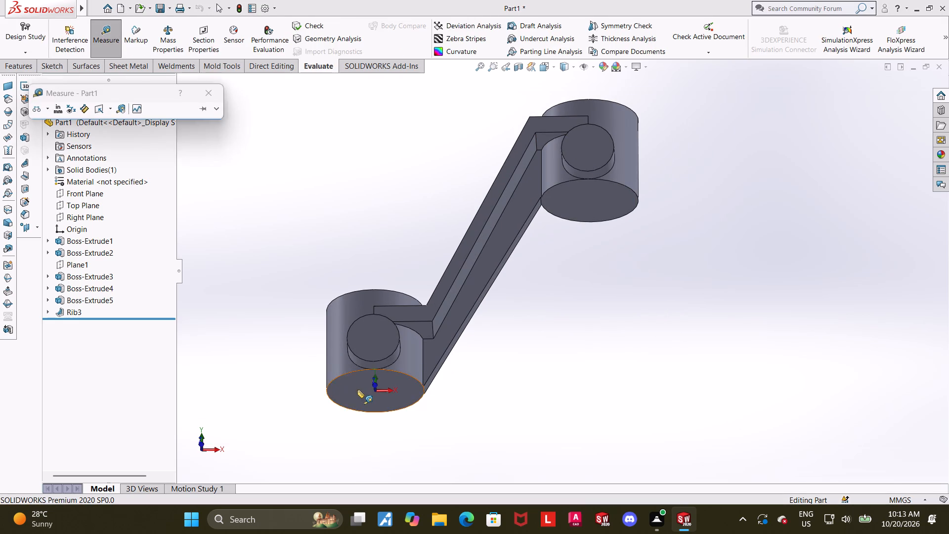
middle_click_drag(646, 247, 655, 394)
left_click(606, 107)
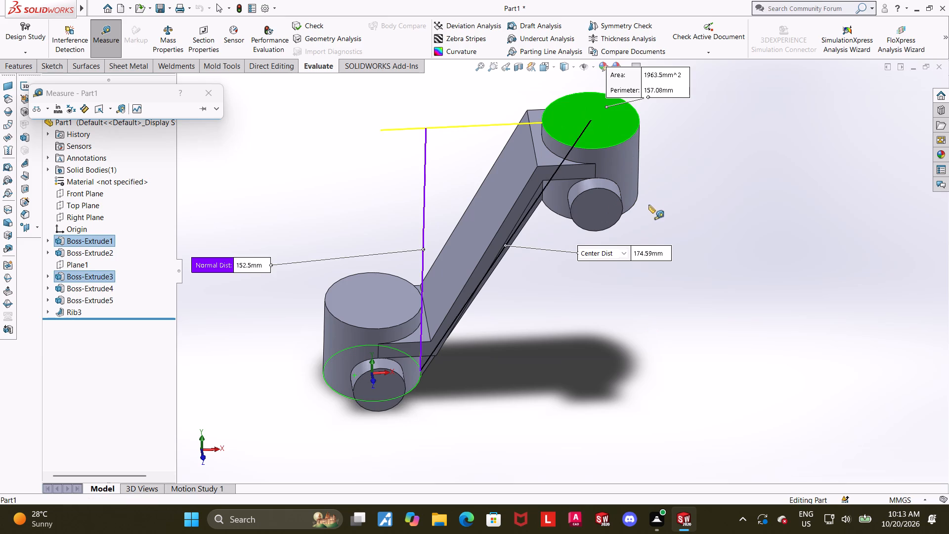
scroll(670, 201, "up", 1)
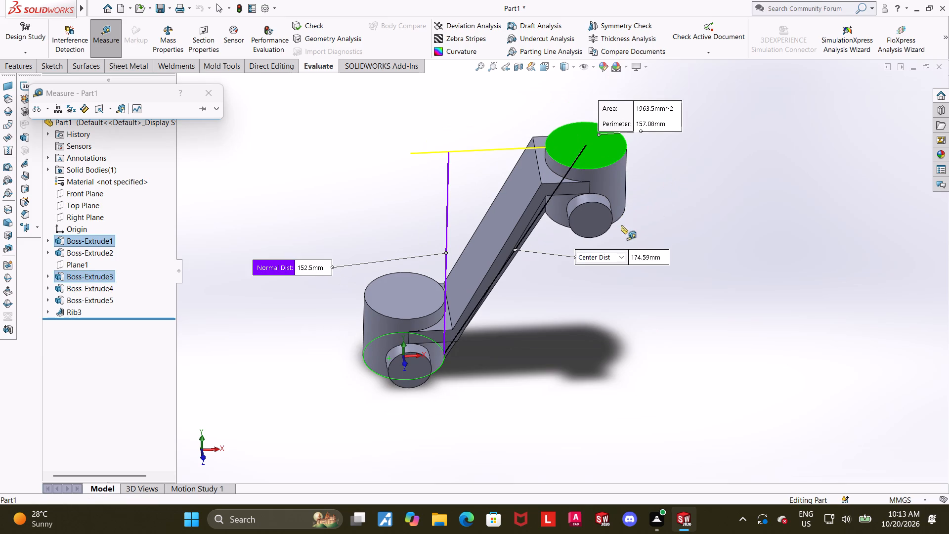
Delete the rib under the sloped arm, leaving its sketch in place.
key("Escape")
key("Escape")
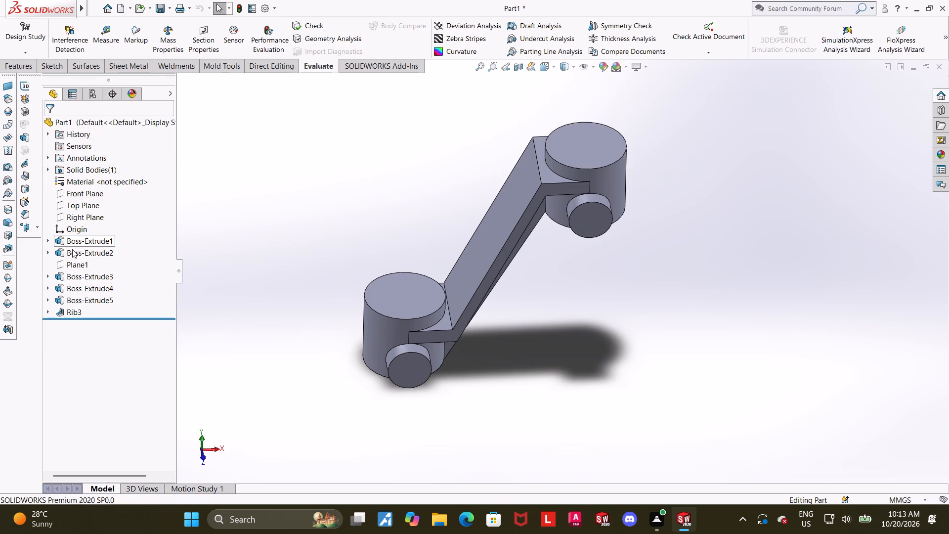
left_click(72, 250)
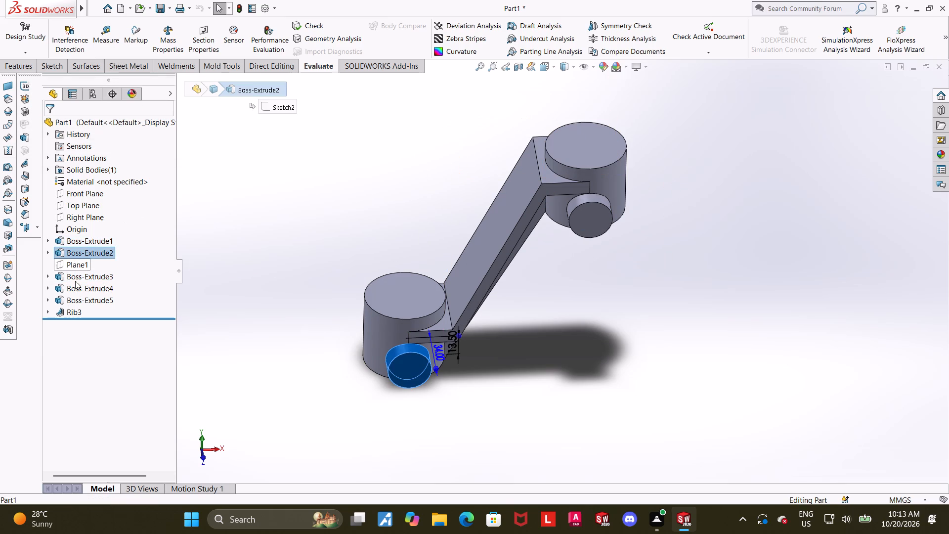
right_click(74, 307)
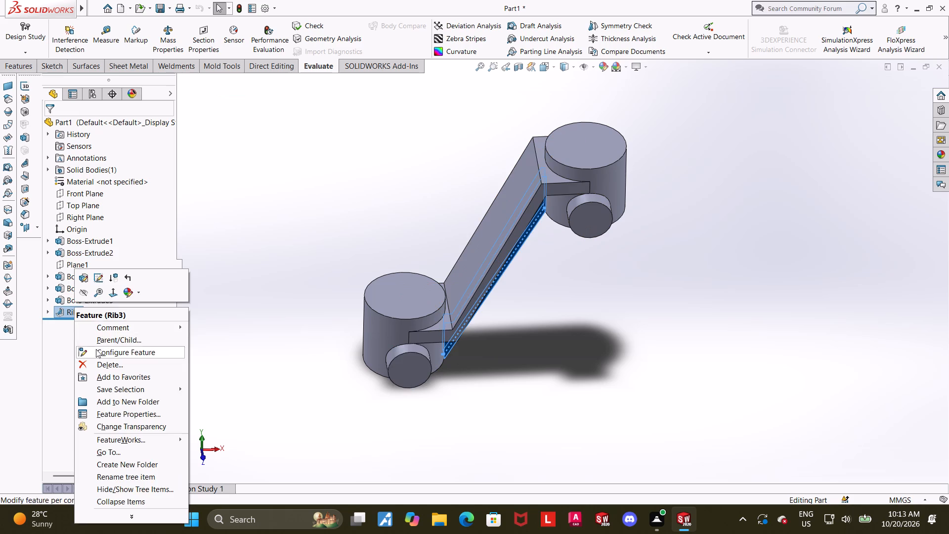
left_click(92, 365)
left_click(551, 193)
left_click(621, 329)
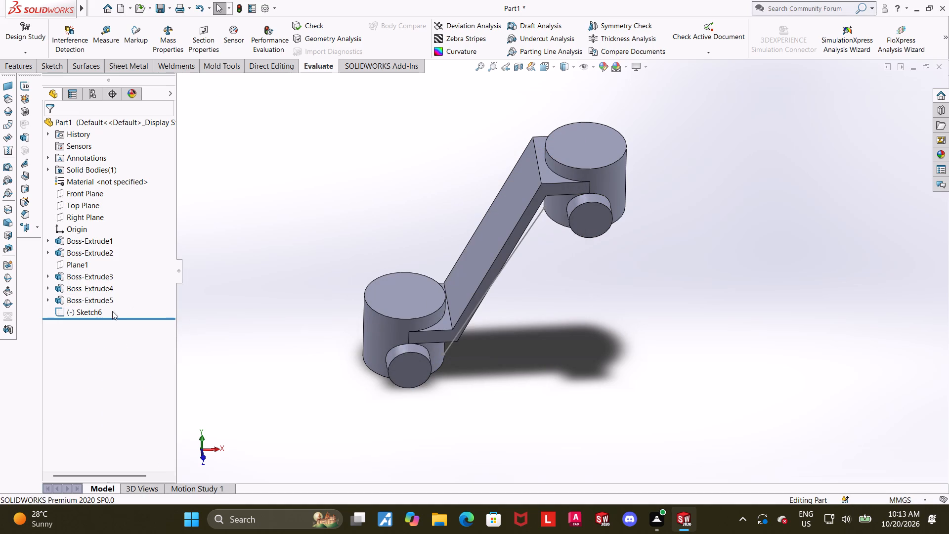
Reverse the extrusion direction of the upper cylinder so it extends downward from its sketch plane.
left_click(80, 276)
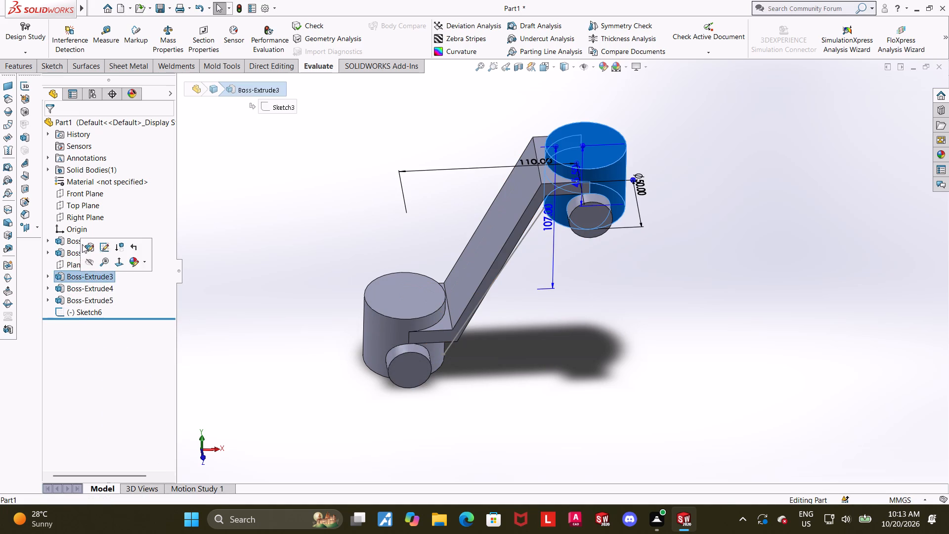
left_click(84, 247)
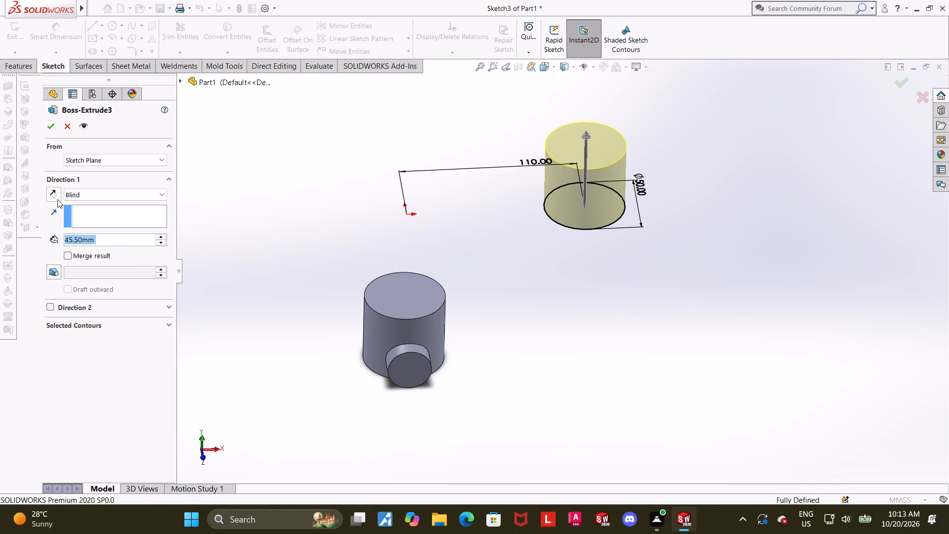
left_click(56, 196)
left_click(50, 130)
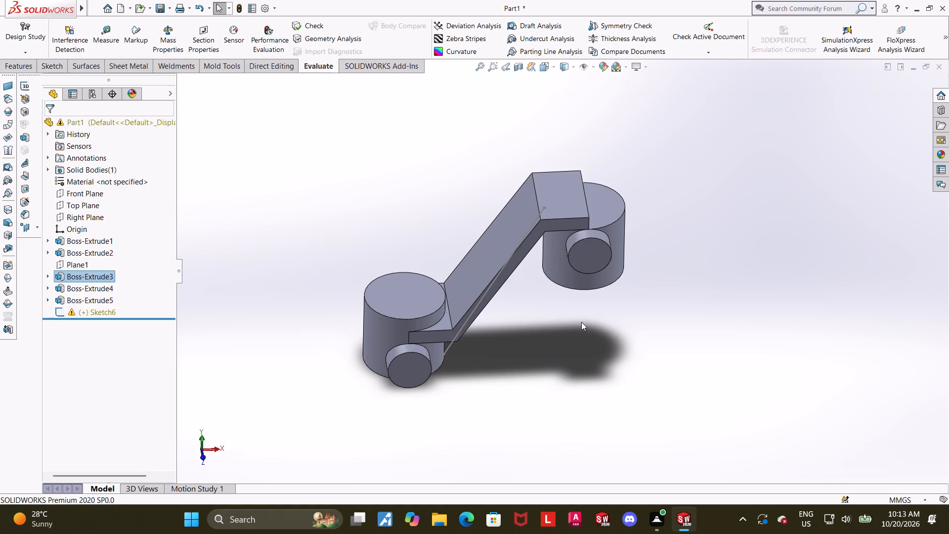
left_click(581, 322)
middle_click_drag(576, 322, 575, 234)
scroll(659, 201, "down", 3)
scroll(599, 257, "up", 2)
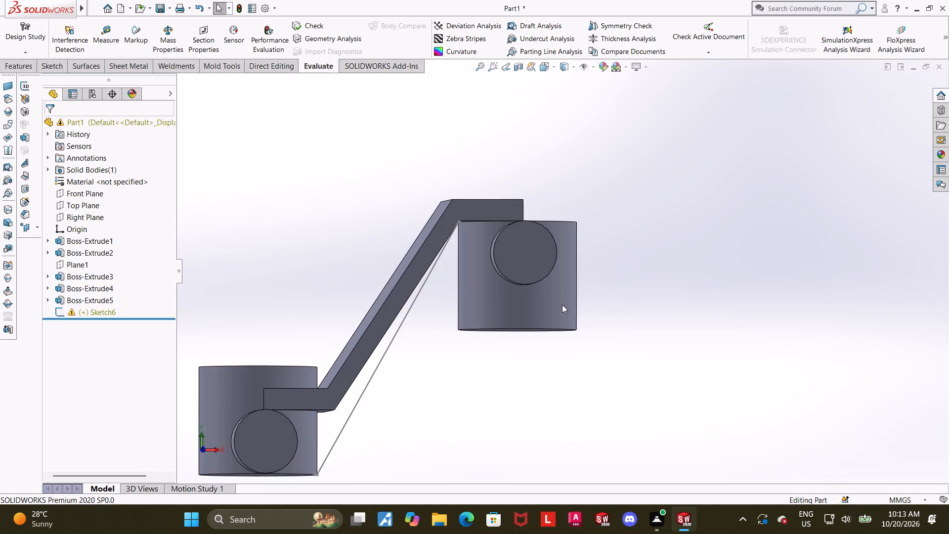
middle_click_drag(561, 310, 551, 317)
scroll(489, 335, "up", 3)
scroll(473, 329, "down", 4)
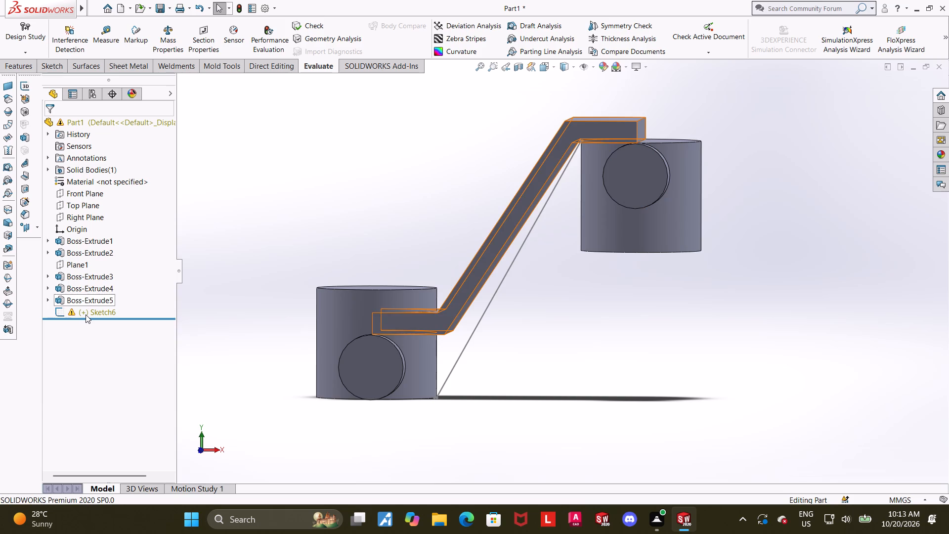
Delete the leftover rib sketch.
right_click(86, 314)
left_click(111, 383)
left_click(540, 192)
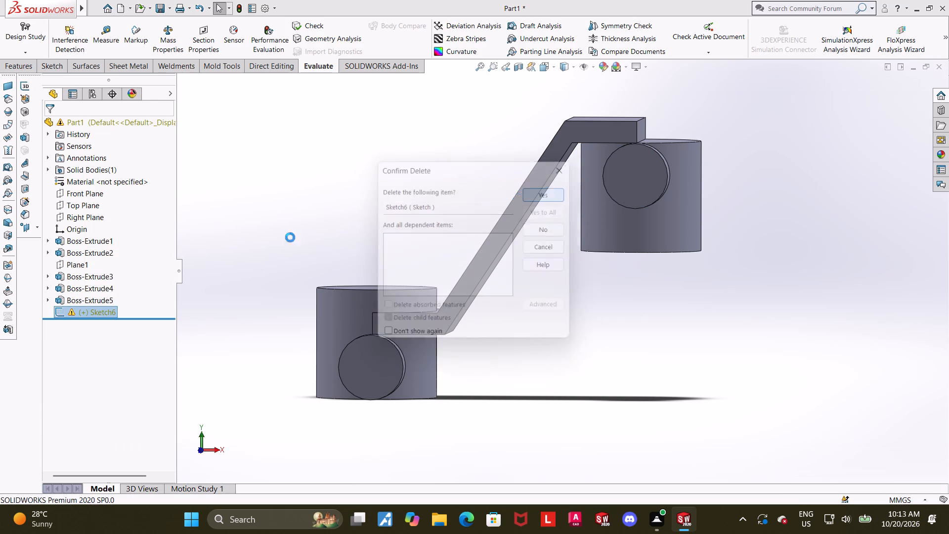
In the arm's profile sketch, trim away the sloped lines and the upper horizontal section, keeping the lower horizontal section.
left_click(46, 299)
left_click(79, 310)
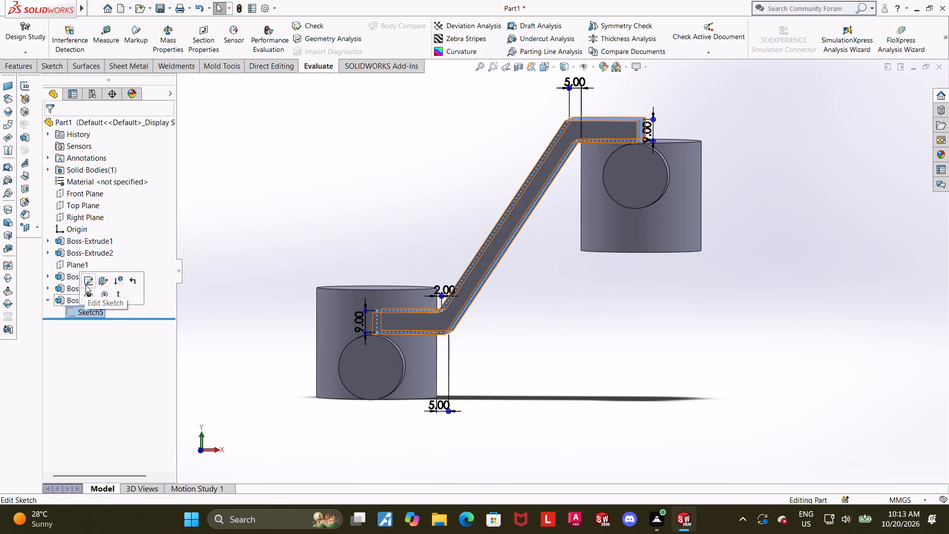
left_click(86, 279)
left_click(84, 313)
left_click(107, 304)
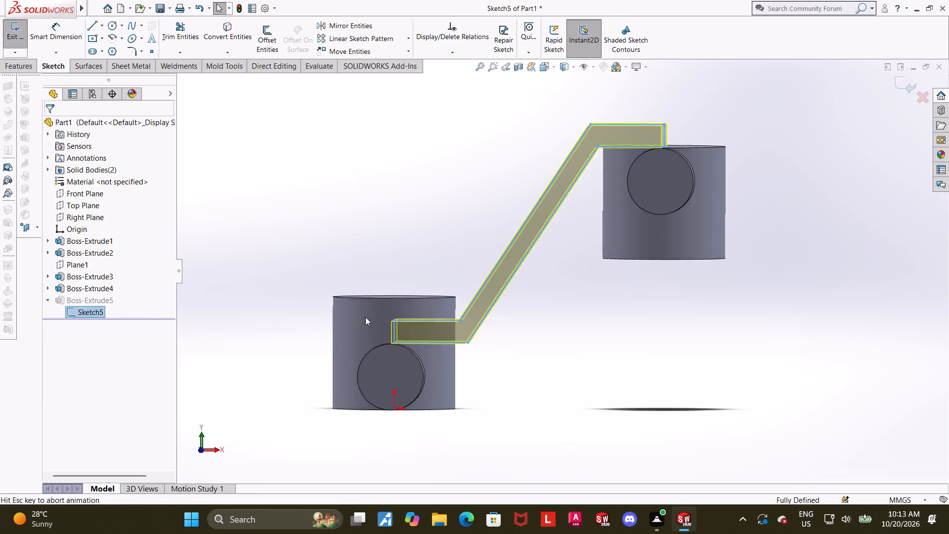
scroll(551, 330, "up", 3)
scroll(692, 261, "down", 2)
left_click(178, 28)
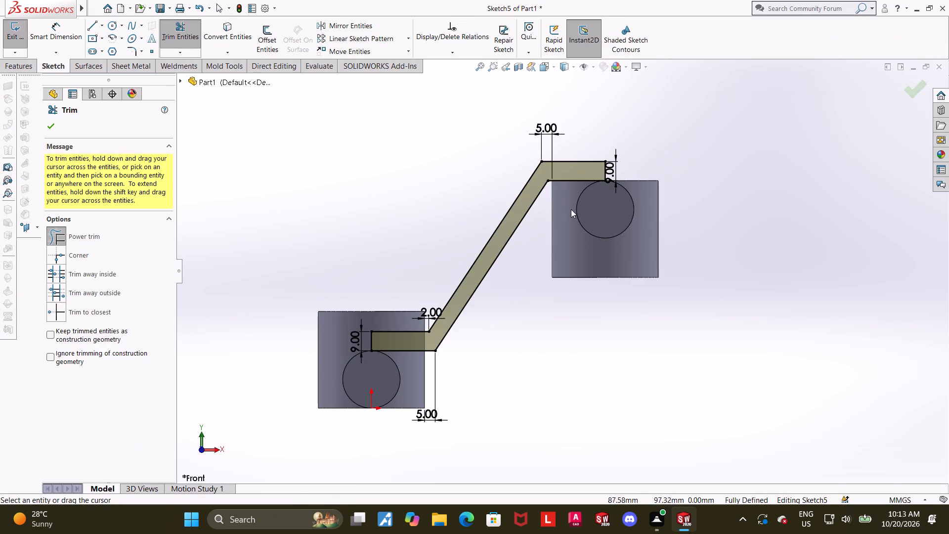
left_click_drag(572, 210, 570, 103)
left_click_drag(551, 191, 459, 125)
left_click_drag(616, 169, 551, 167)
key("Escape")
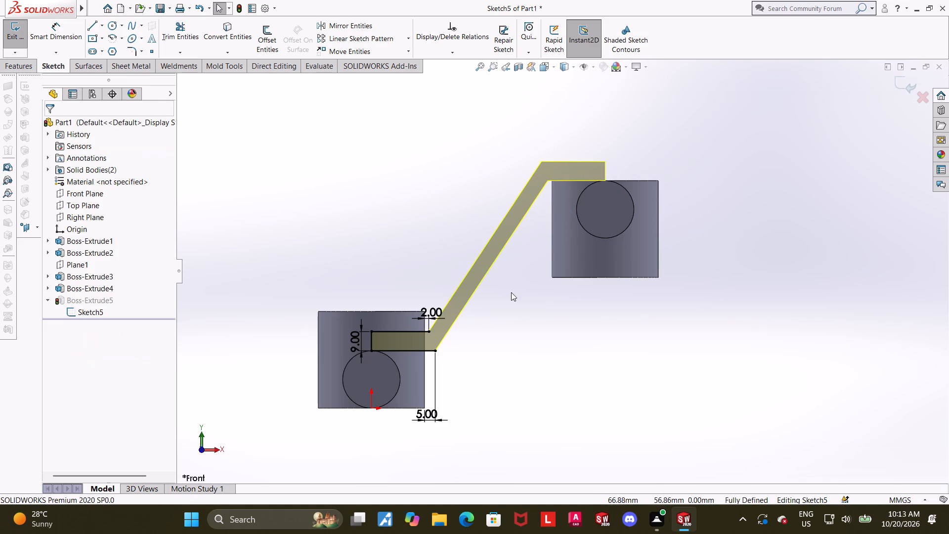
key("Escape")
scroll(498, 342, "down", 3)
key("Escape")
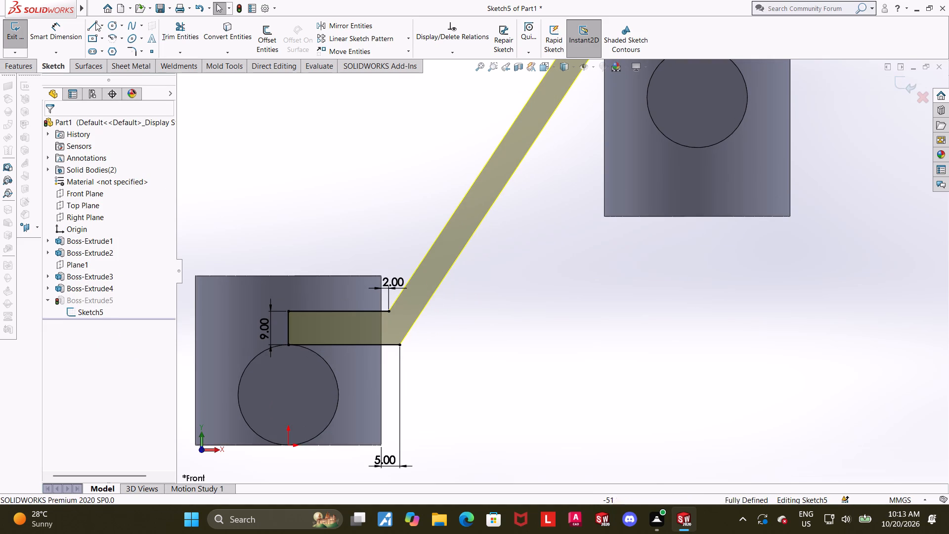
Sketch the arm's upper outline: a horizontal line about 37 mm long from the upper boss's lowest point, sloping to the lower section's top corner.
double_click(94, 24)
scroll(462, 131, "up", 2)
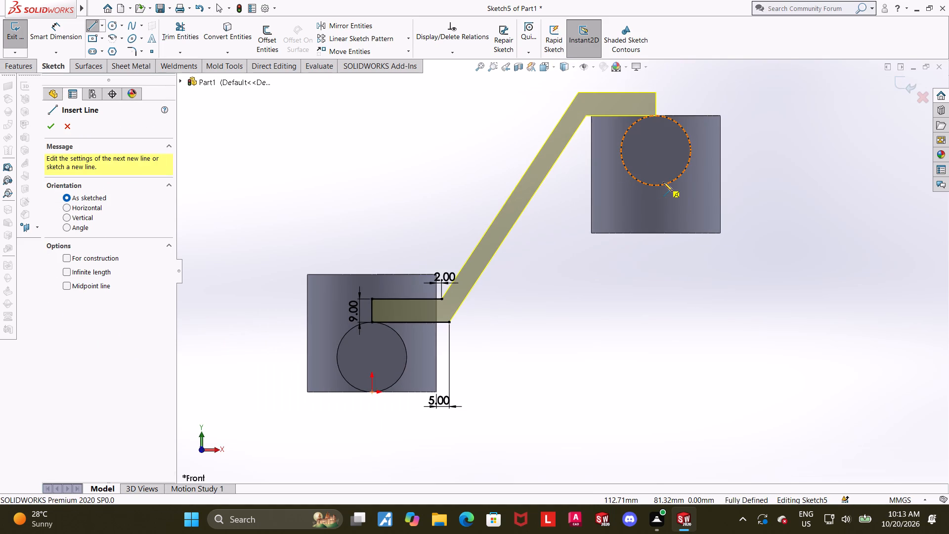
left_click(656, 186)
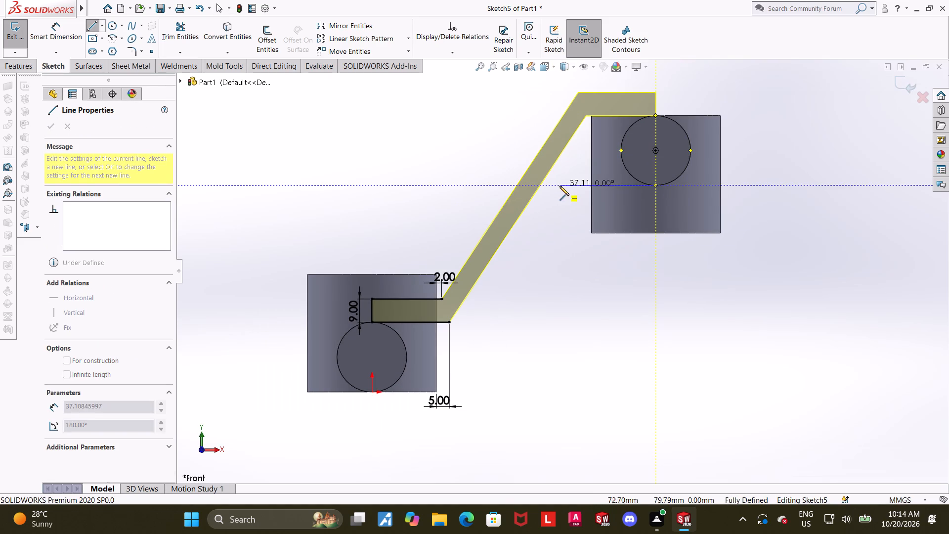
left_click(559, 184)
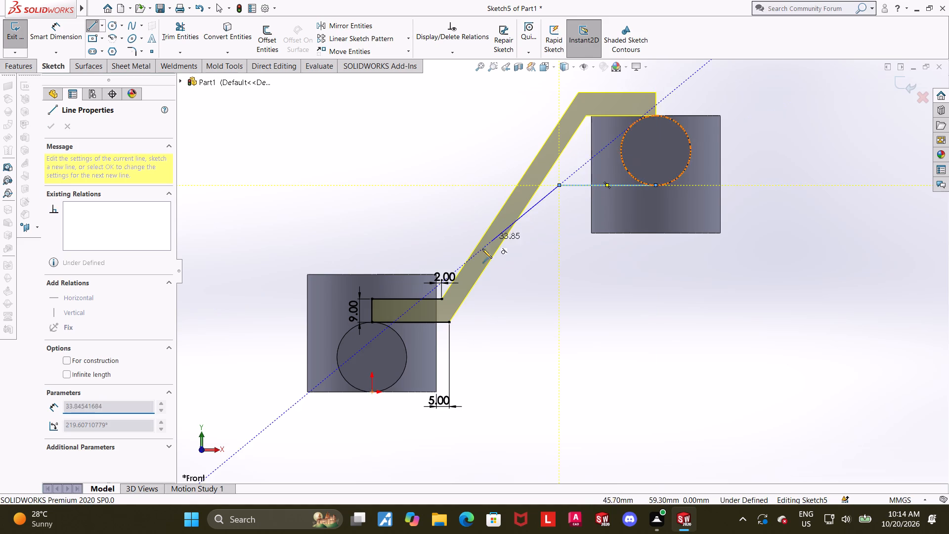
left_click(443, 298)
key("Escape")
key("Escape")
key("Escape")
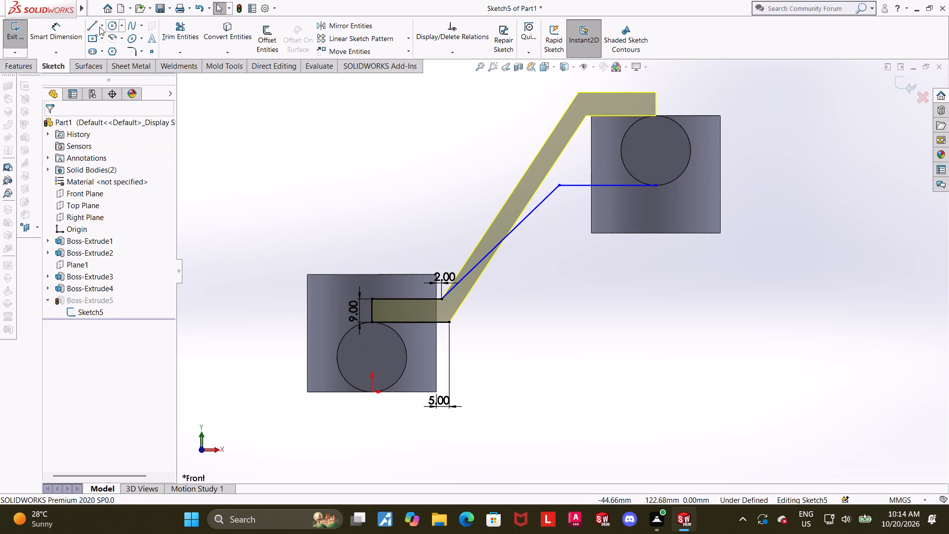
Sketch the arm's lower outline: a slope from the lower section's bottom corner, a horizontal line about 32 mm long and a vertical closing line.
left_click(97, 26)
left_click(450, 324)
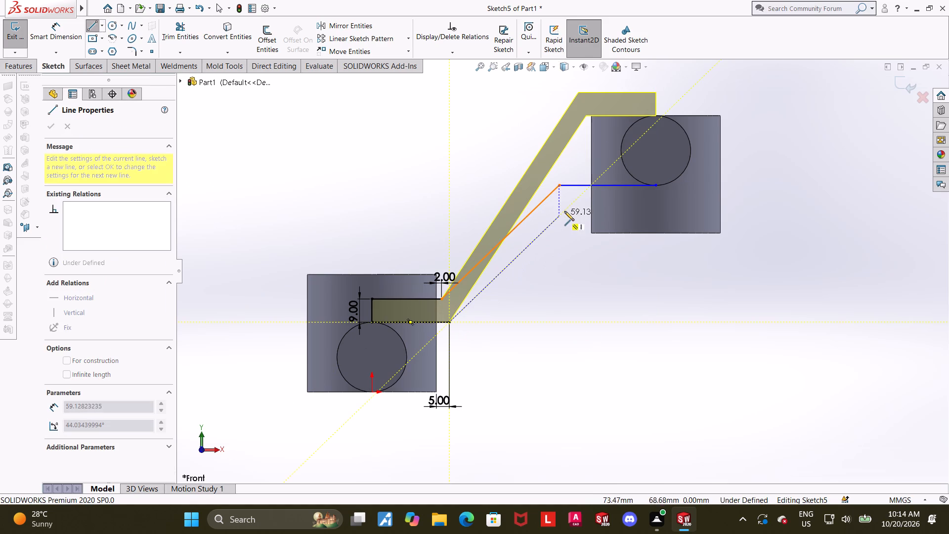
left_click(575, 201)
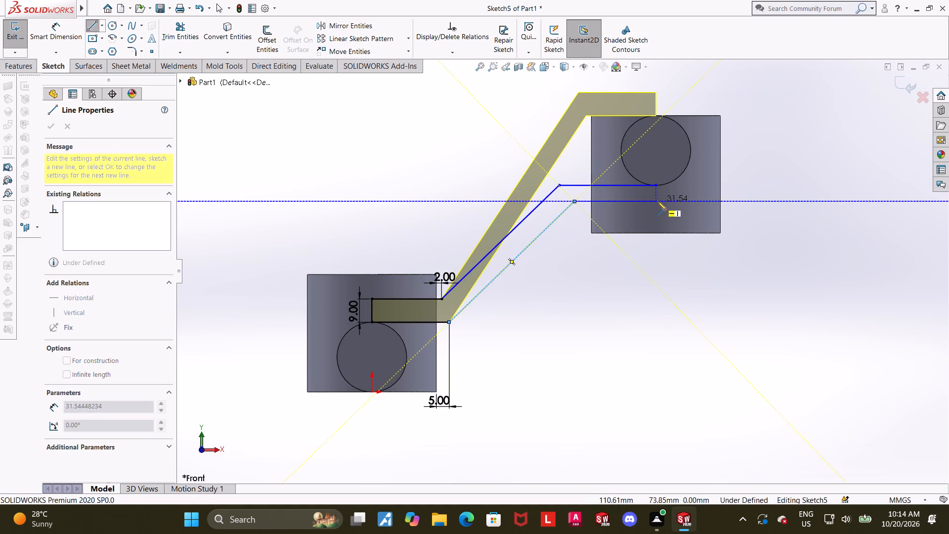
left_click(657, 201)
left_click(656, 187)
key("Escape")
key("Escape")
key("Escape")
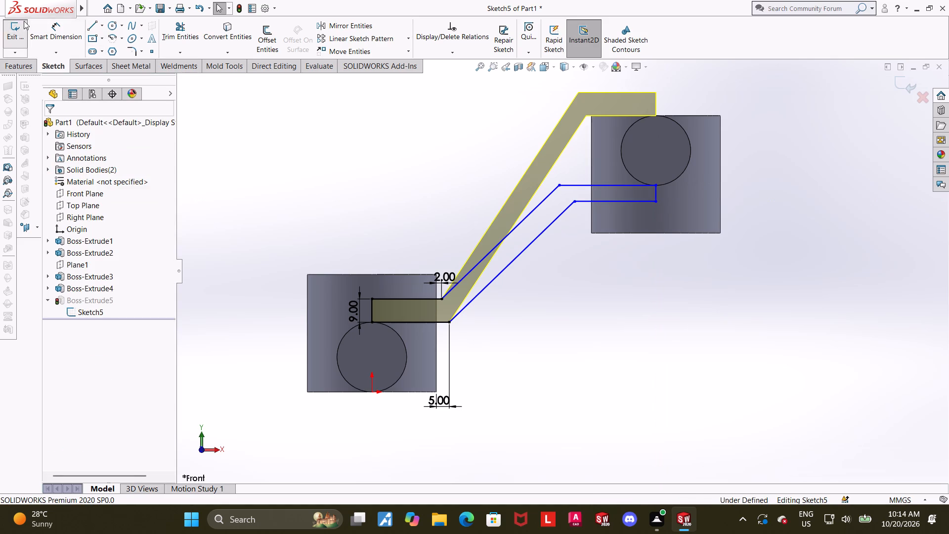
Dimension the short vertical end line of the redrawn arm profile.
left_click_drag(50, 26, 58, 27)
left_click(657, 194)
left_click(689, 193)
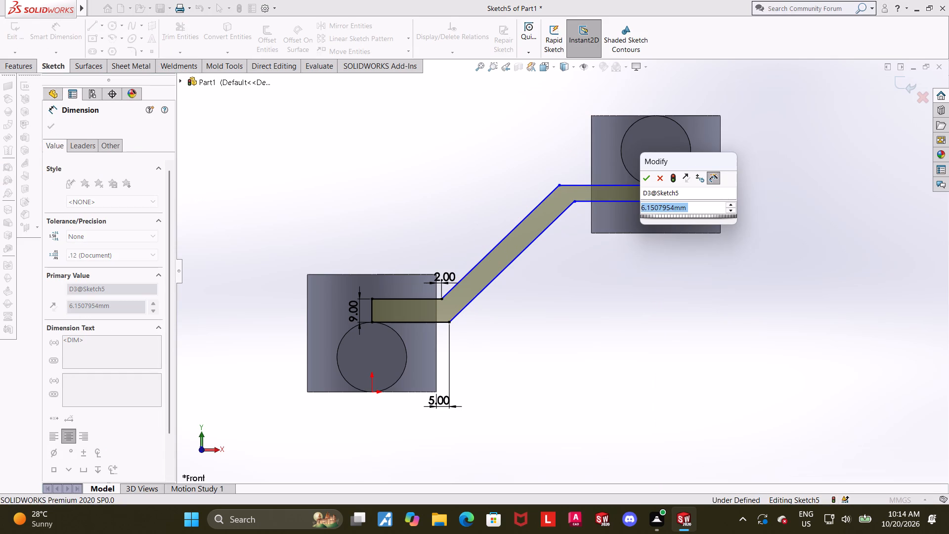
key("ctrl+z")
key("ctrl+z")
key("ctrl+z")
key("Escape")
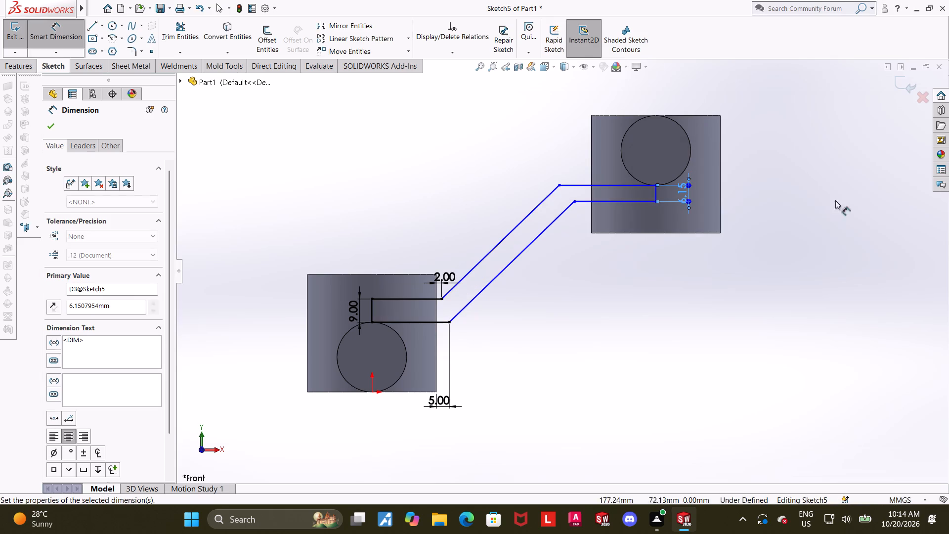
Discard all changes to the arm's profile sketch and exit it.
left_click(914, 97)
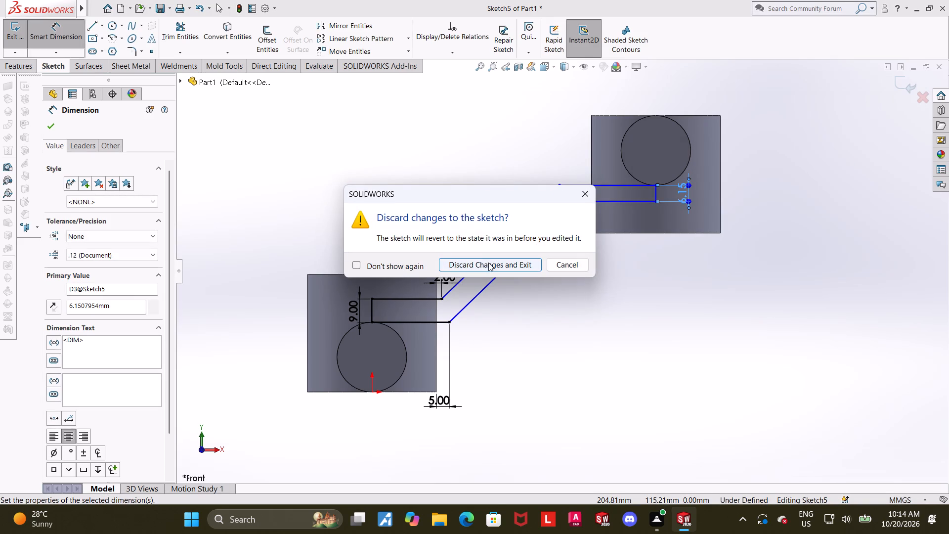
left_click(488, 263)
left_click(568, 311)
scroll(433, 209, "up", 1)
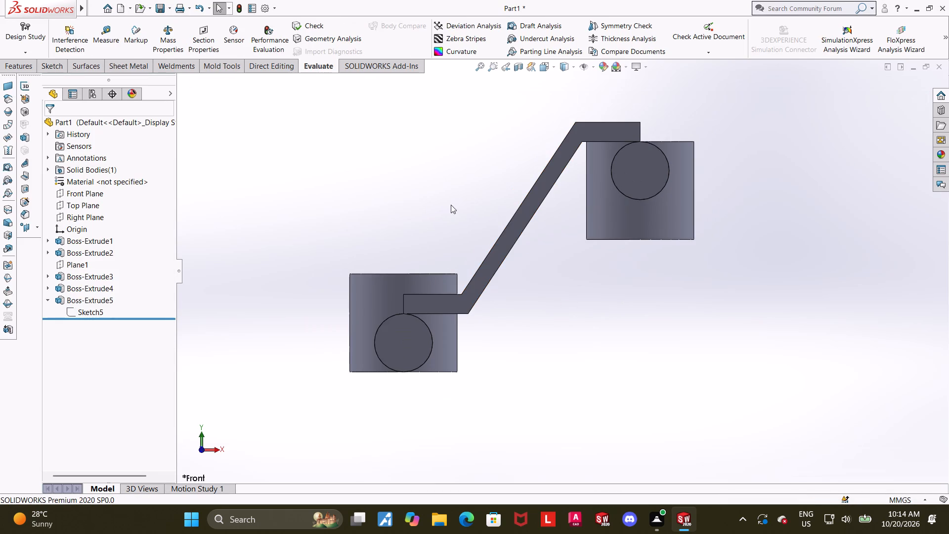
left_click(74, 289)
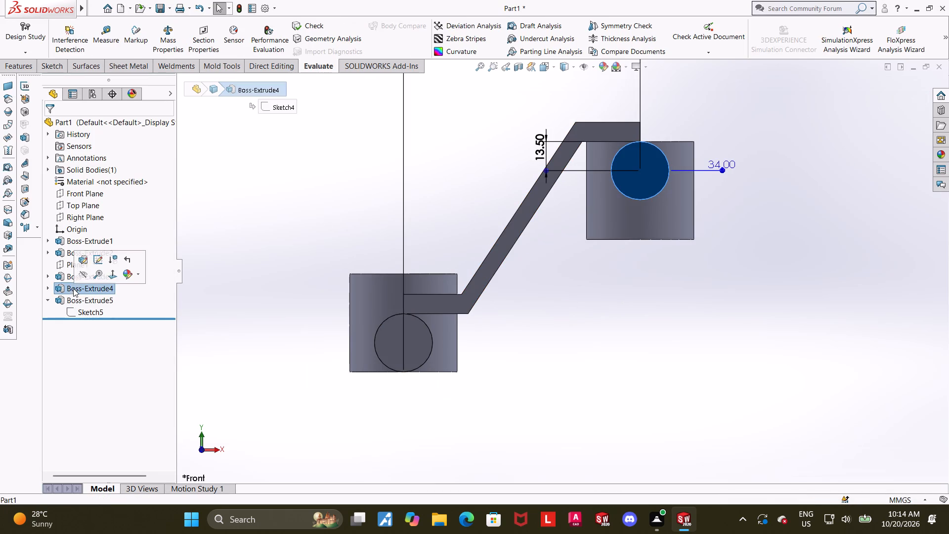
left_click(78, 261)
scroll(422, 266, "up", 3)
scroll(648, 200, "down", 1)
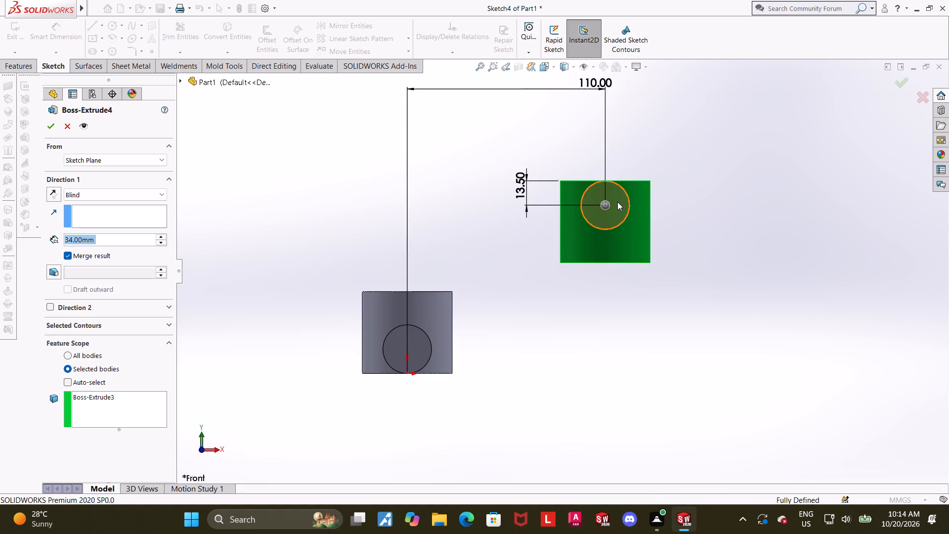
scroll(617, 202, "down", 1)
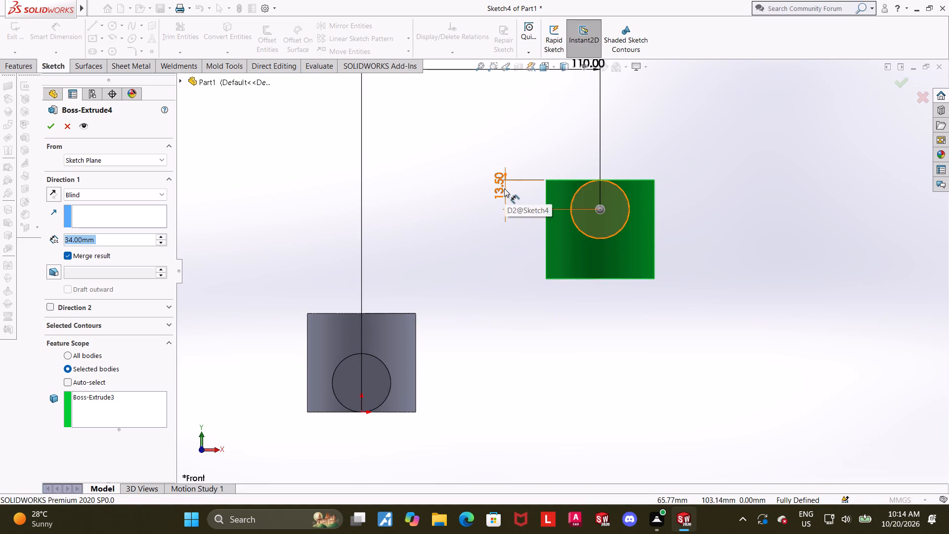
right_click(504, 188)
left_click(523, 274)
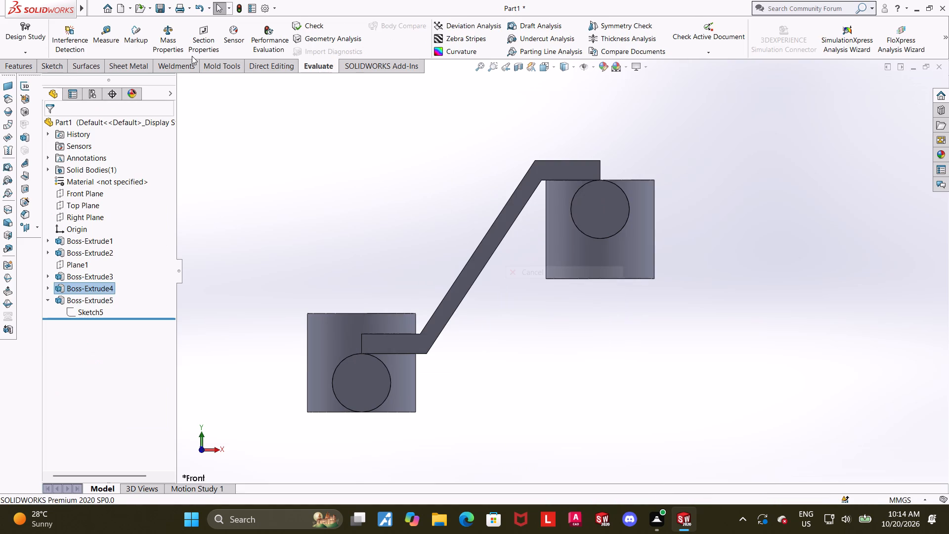
In the upper boss's sketch, delete the 13.50 mm dimension locating the circle from the cylinder's top edge.
left_click(47, 292)
left_click(83, 306)
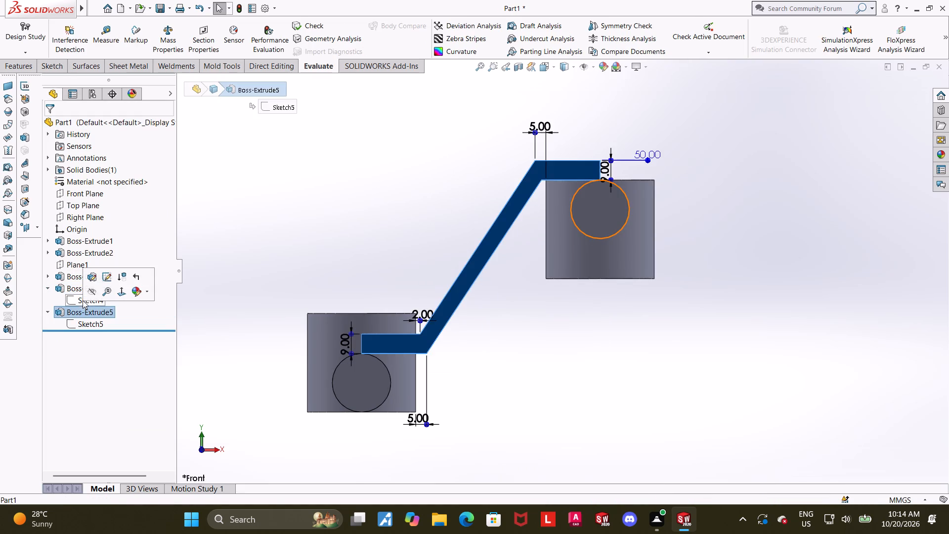
left_click(77, 298)
left_click(84, 271)
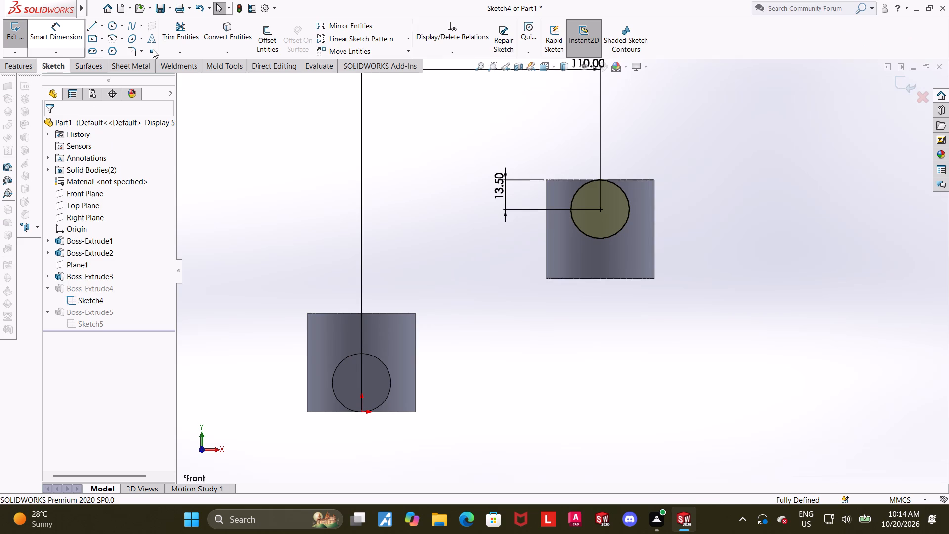
right_click(494, 187)
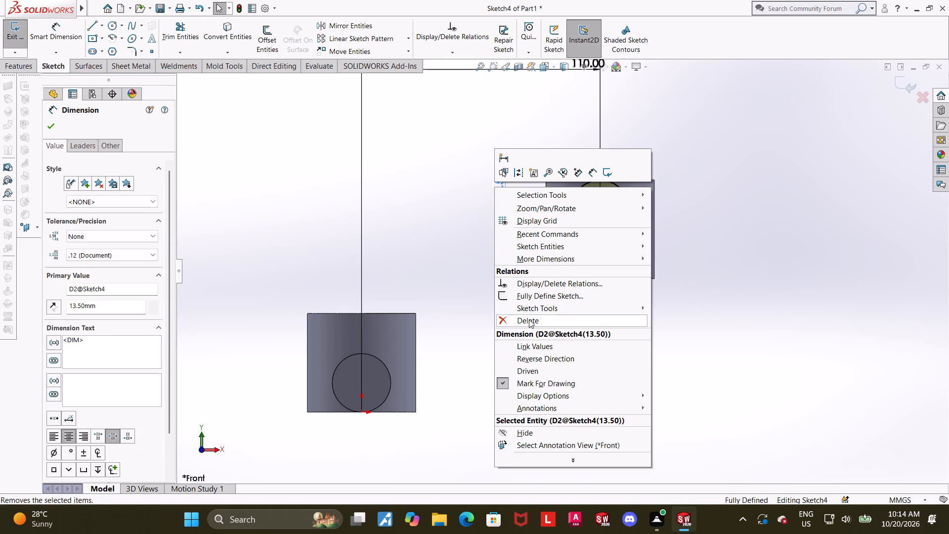
left_click(529, 319)
Dimension the upper boss circle's centre from the cylinder's bottom edge at 13.5 mm.
left_click(65, 31)
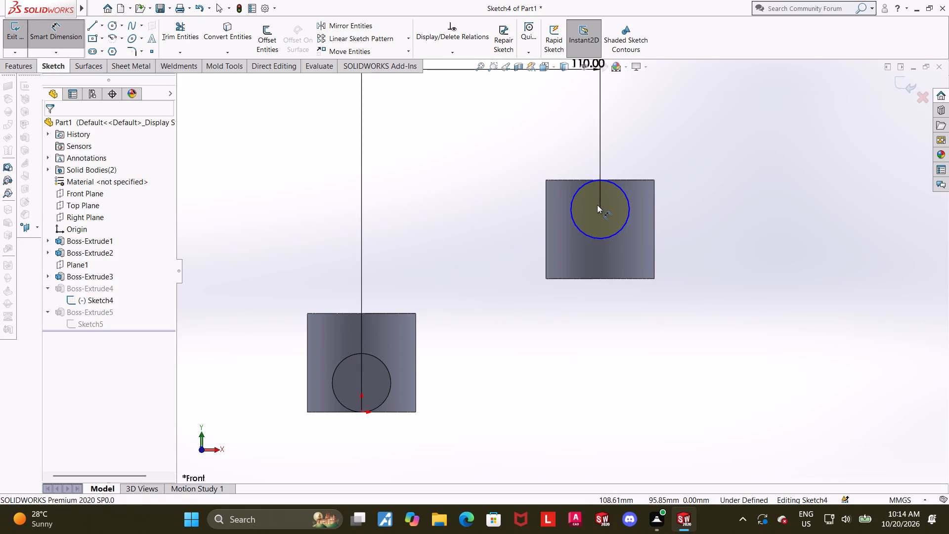
left_click(599, 208)
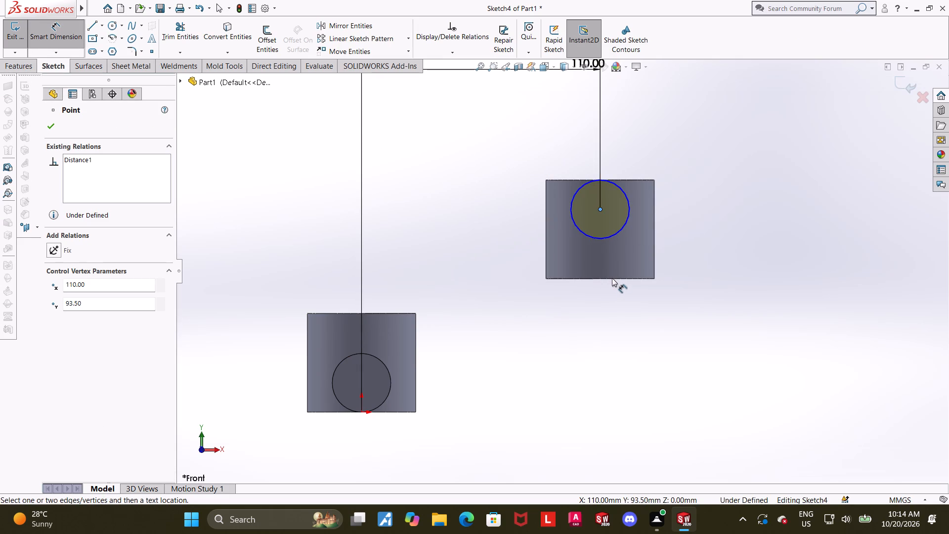
left_click(614, 279)
left_click(699, 245)
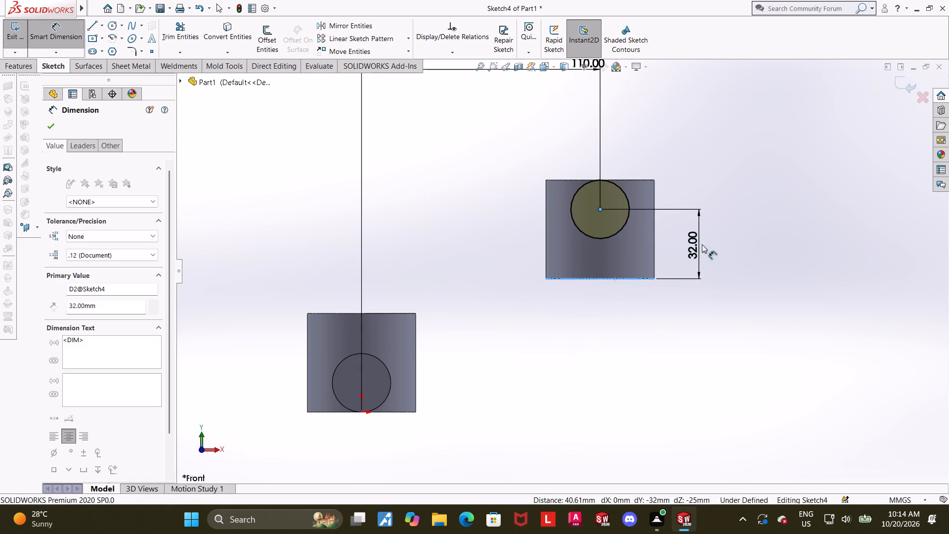
type("13.5")
key("Return")
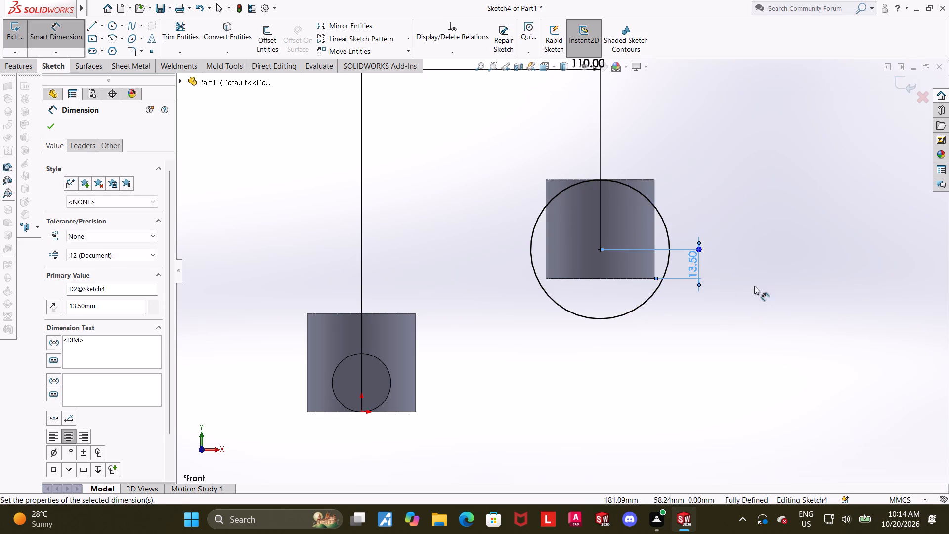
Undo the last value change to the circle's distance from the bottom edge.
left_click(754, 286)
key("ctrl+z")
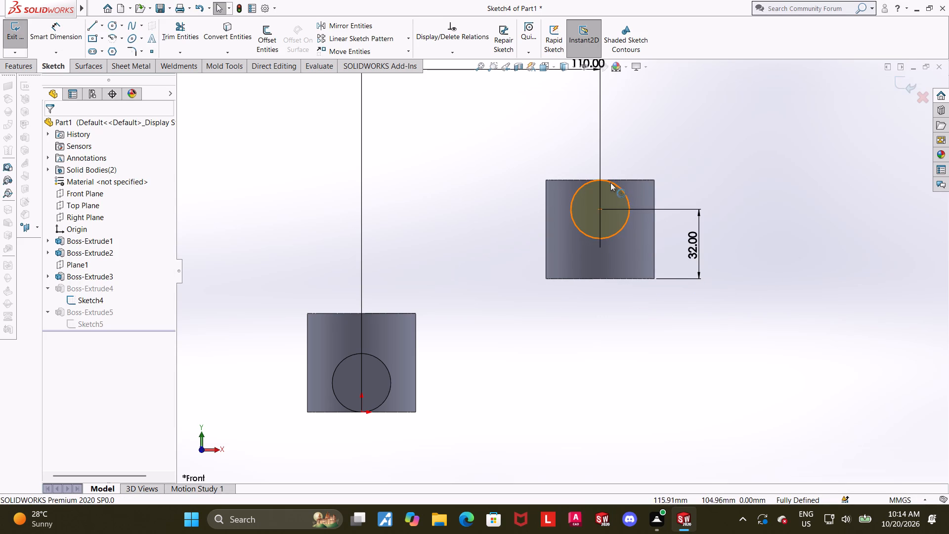
Delete the tangent relation between the upper boss circle and the cylinder's top edge.
left_click(609, 181)
right_click(602, 172)
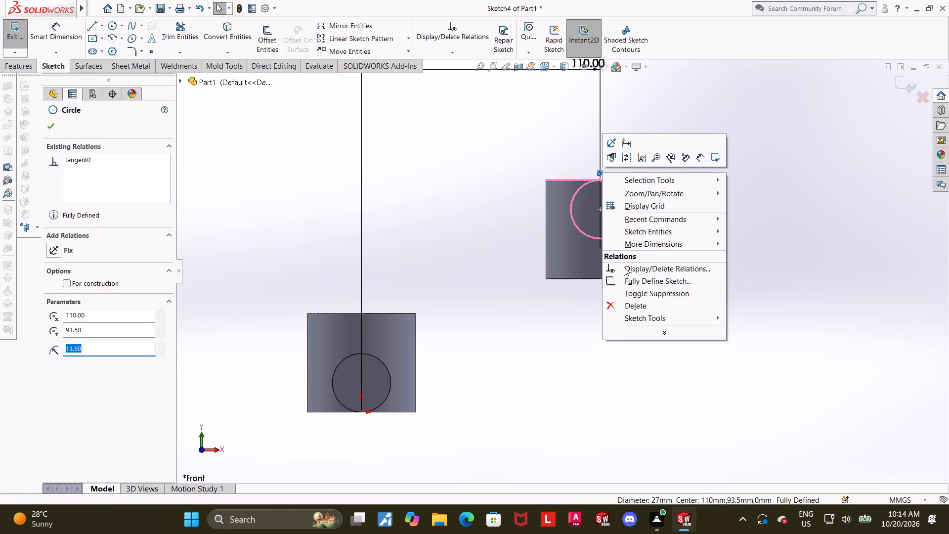
left_click(627, 309)
left_click(889, 230)
left_click(623, 229)
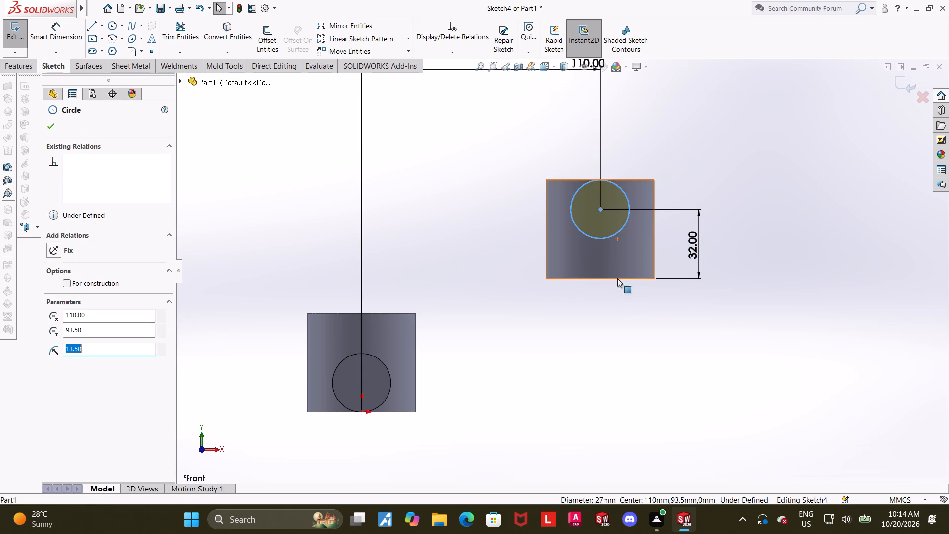
left_click(684, 298)
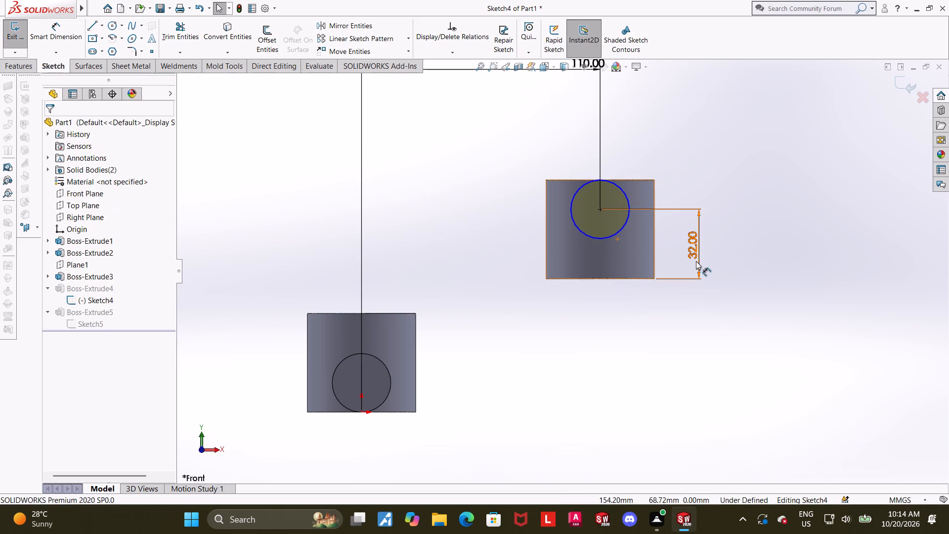
Set the circle centre's distance from the upper cylinder's bottom edge to 13.5 mm.
double_click(696, 261)
type("13.5")
key("Return")
key("Escape")
left_click(758, 252)
Make the upper boss circle tangent to the upper cylinder's bottom edge.
scroll(581, 308, "down", 5)
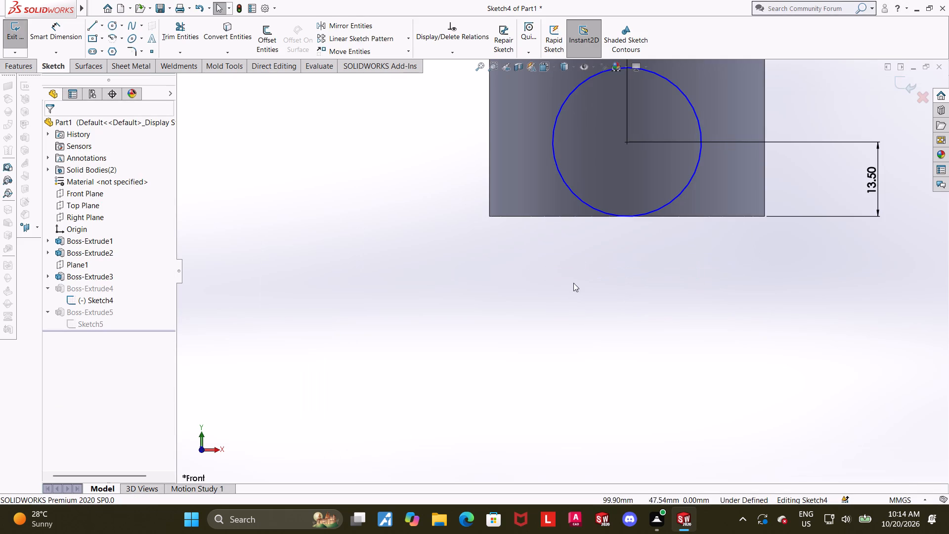
left_click(564, 217)
left_click(576, 198, "ctrl")
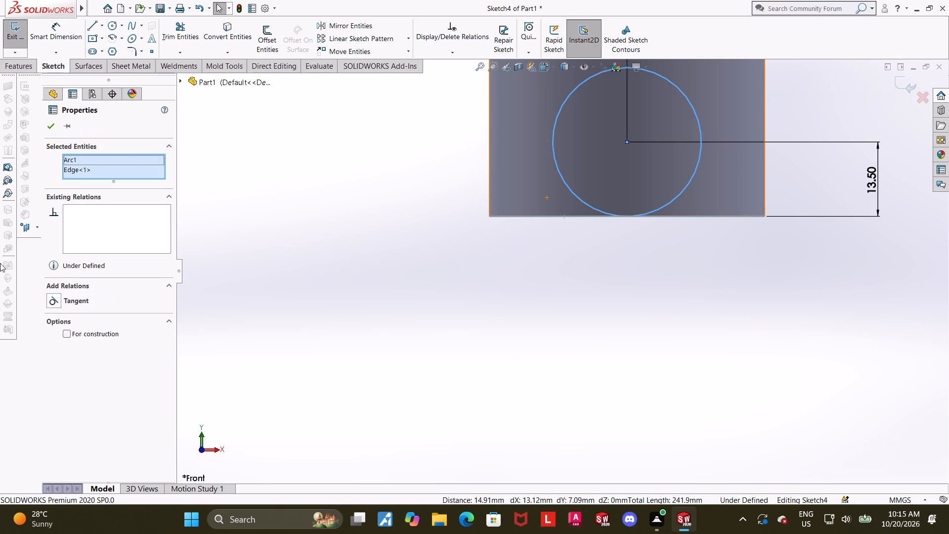
left_click(59, 300)
scroll(436, 323, "up", 5)
left_click(581, 312)
scroll(653, 263, "up", 3)
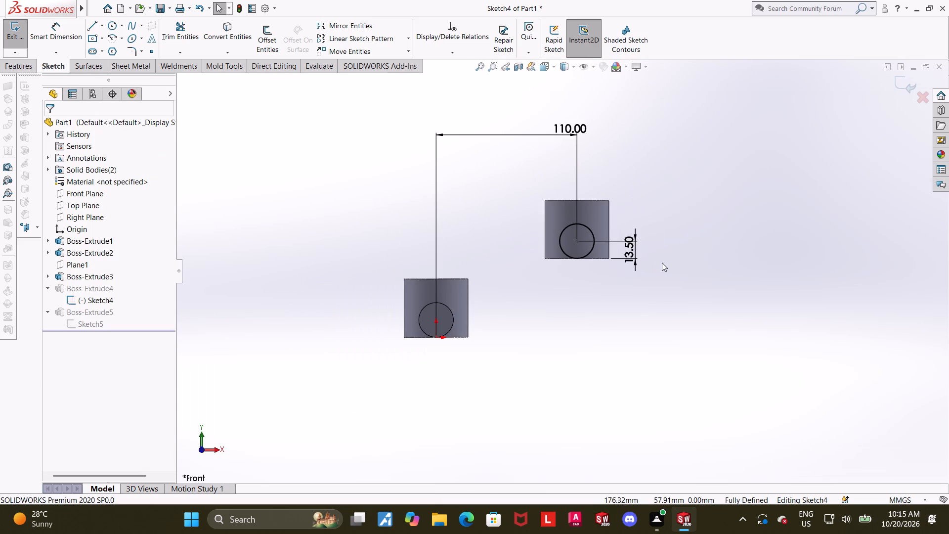
Exit the upper boss's sketch, keeping its changes and rebuilding the part.
scroll(628, 245, "down", 2)
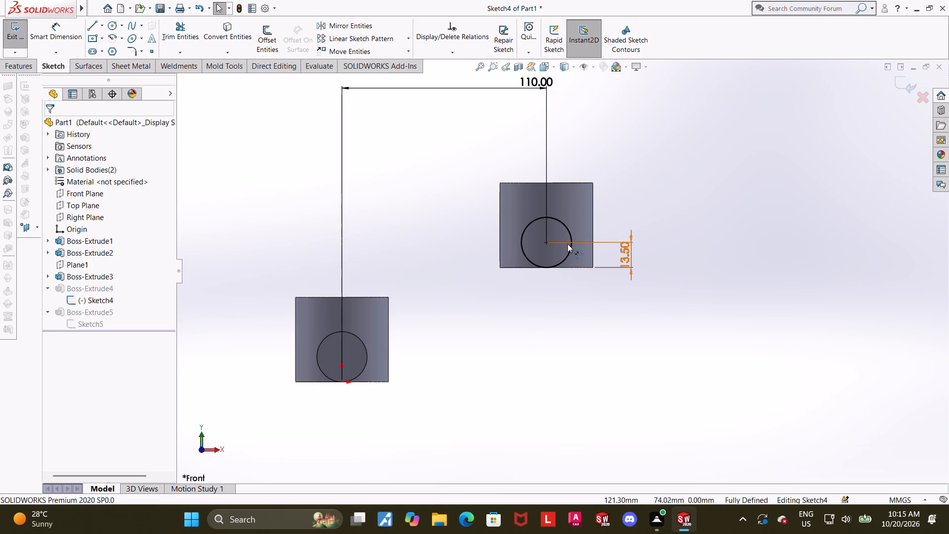
scroll(567, 244, "down", 1)
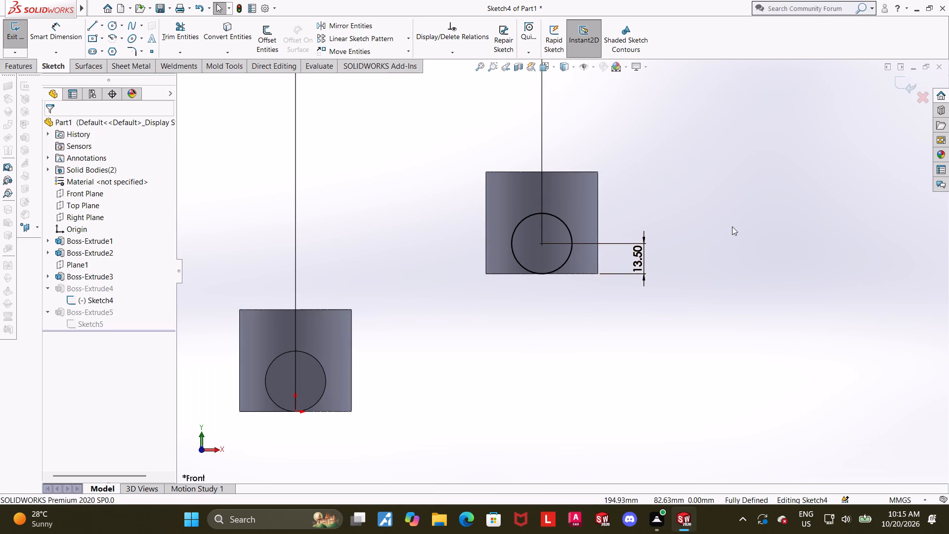
scroll(732, 226, "up", 1)
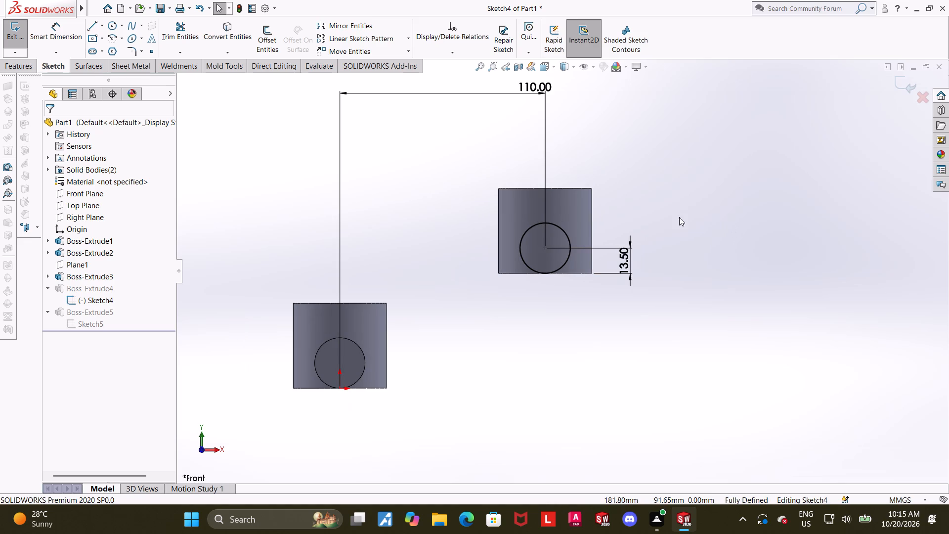
scroll(655, 220, "up", 1)
scroll(558, 213, "down", 1)
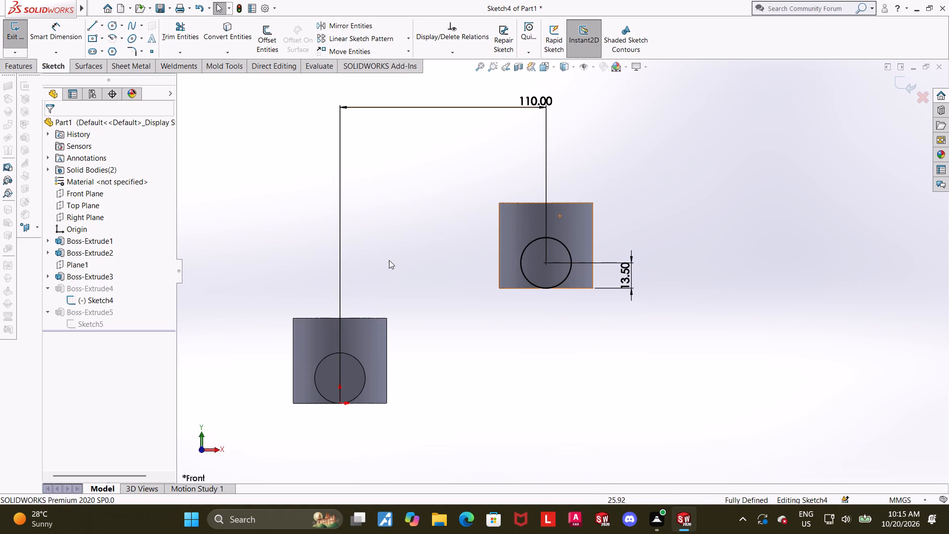
scroll(389, 258, "up", 1)
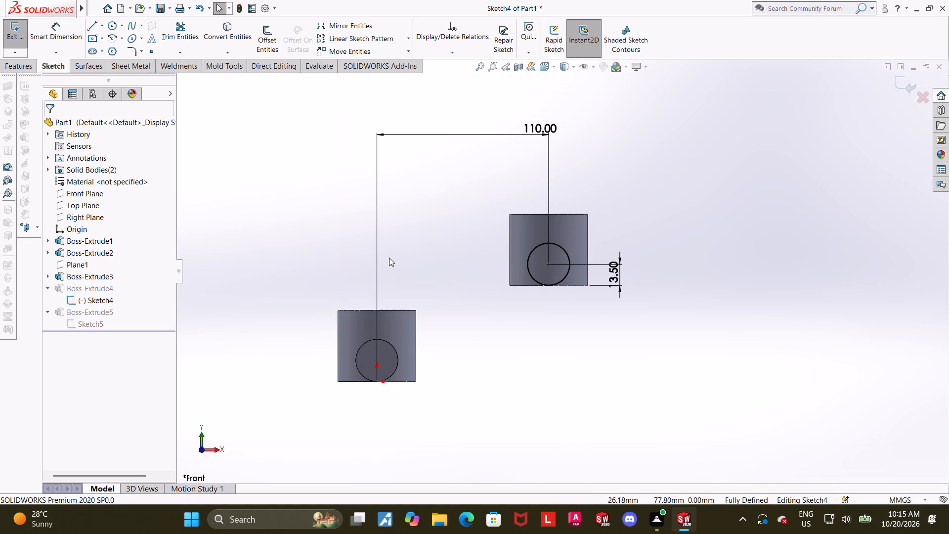
left_click(893, 85)
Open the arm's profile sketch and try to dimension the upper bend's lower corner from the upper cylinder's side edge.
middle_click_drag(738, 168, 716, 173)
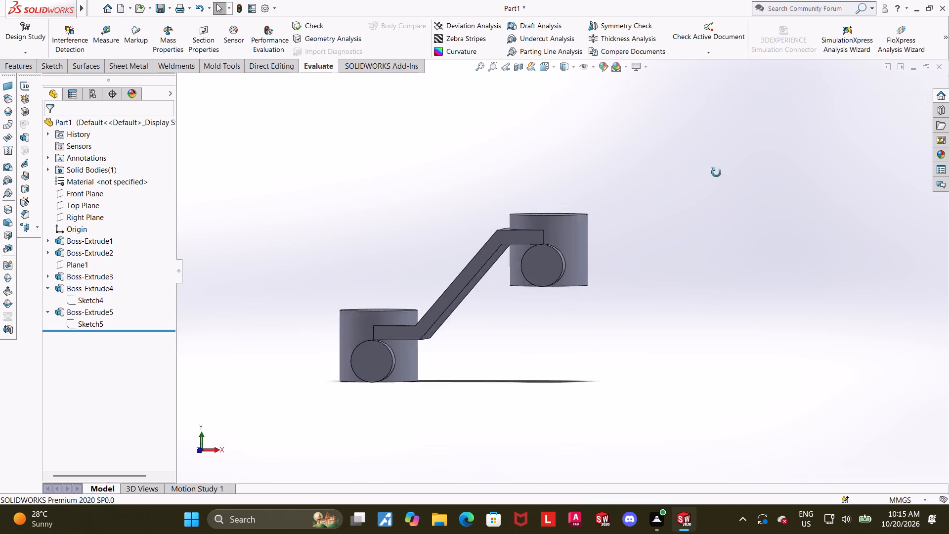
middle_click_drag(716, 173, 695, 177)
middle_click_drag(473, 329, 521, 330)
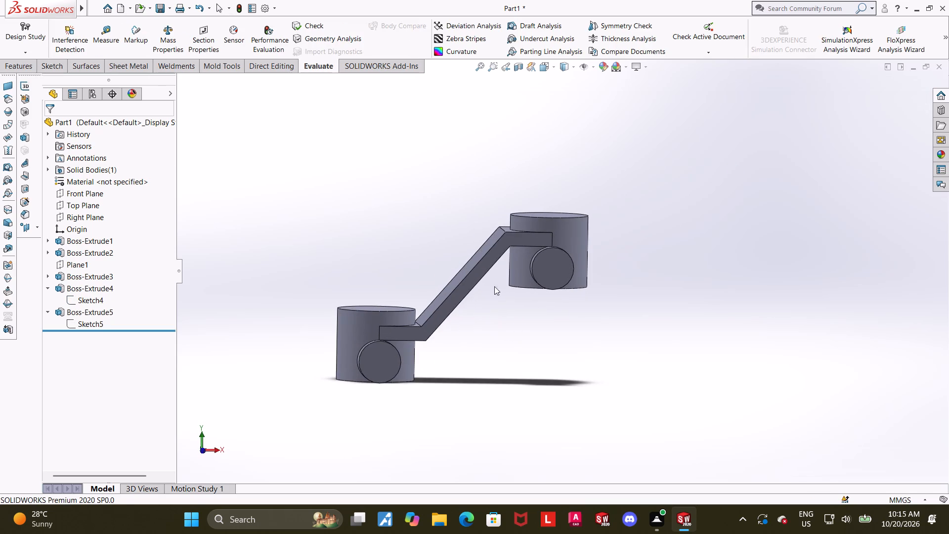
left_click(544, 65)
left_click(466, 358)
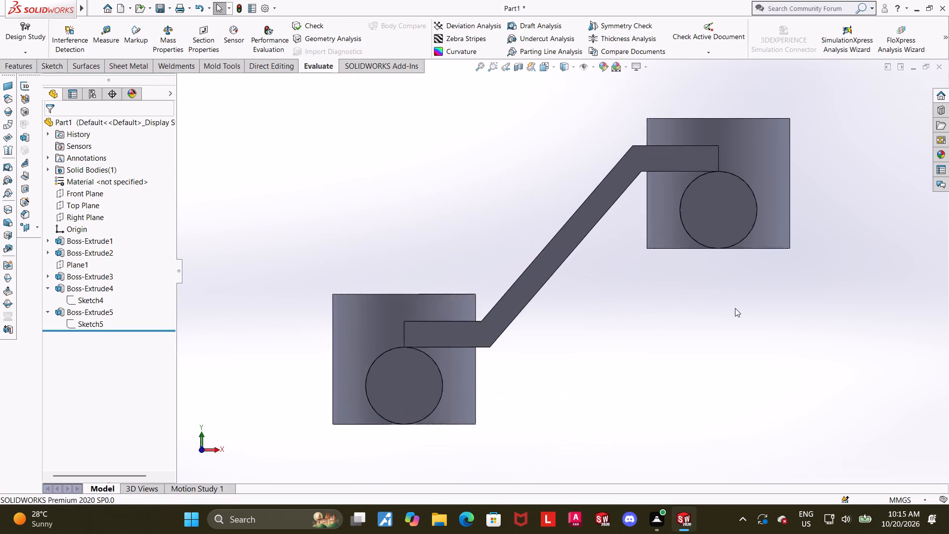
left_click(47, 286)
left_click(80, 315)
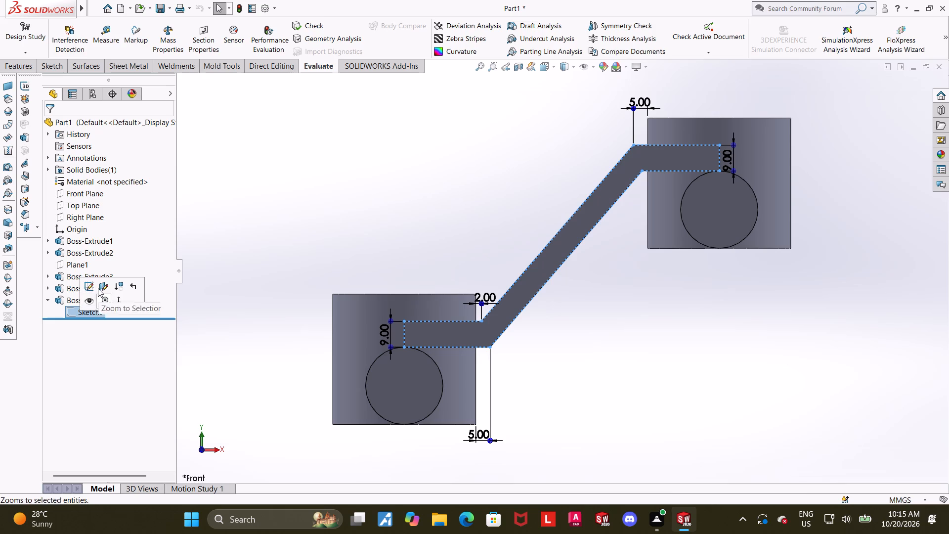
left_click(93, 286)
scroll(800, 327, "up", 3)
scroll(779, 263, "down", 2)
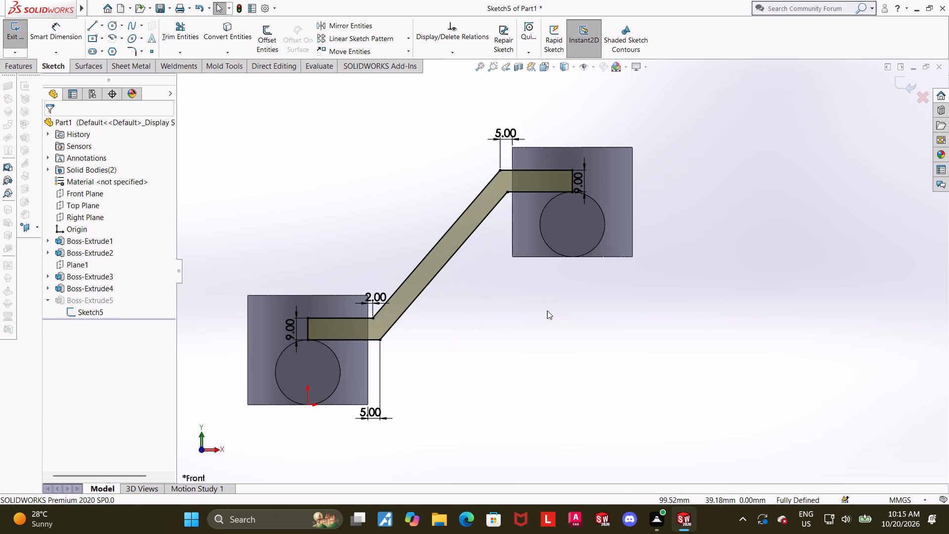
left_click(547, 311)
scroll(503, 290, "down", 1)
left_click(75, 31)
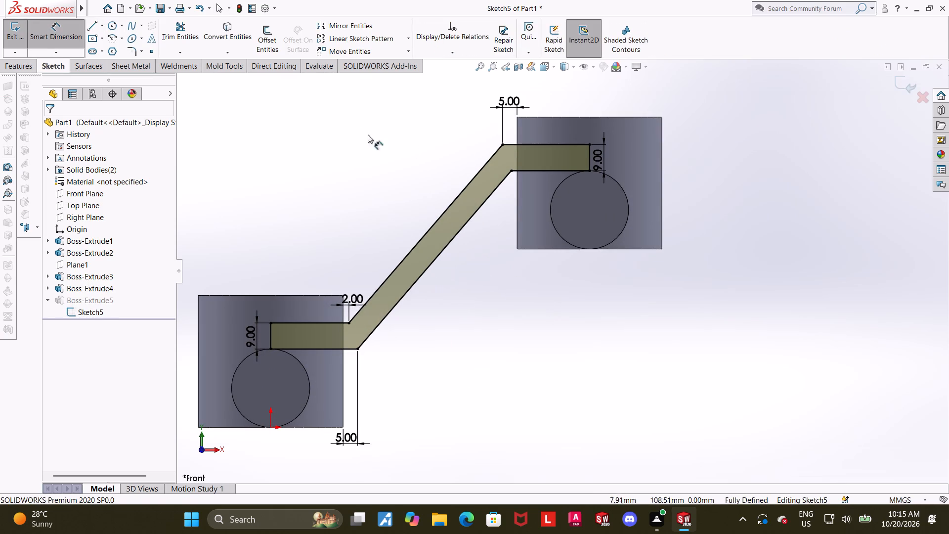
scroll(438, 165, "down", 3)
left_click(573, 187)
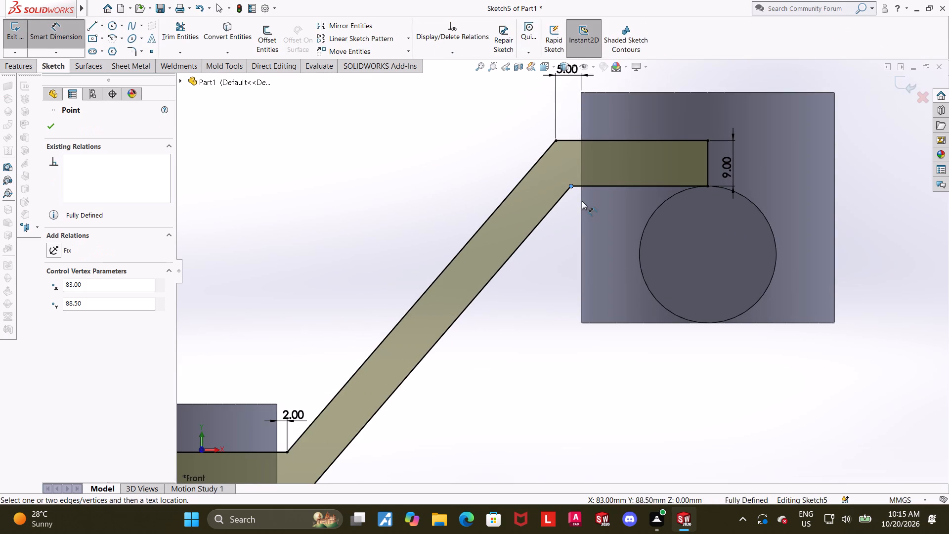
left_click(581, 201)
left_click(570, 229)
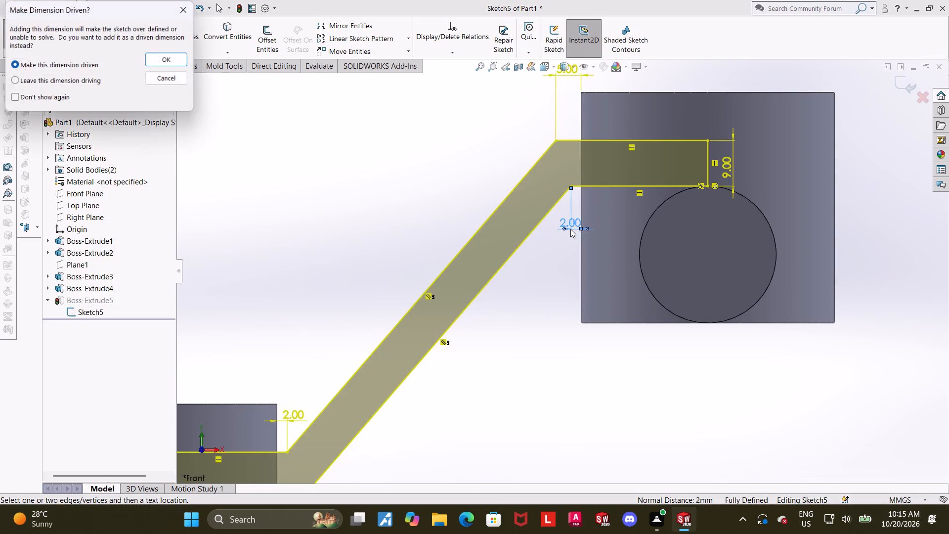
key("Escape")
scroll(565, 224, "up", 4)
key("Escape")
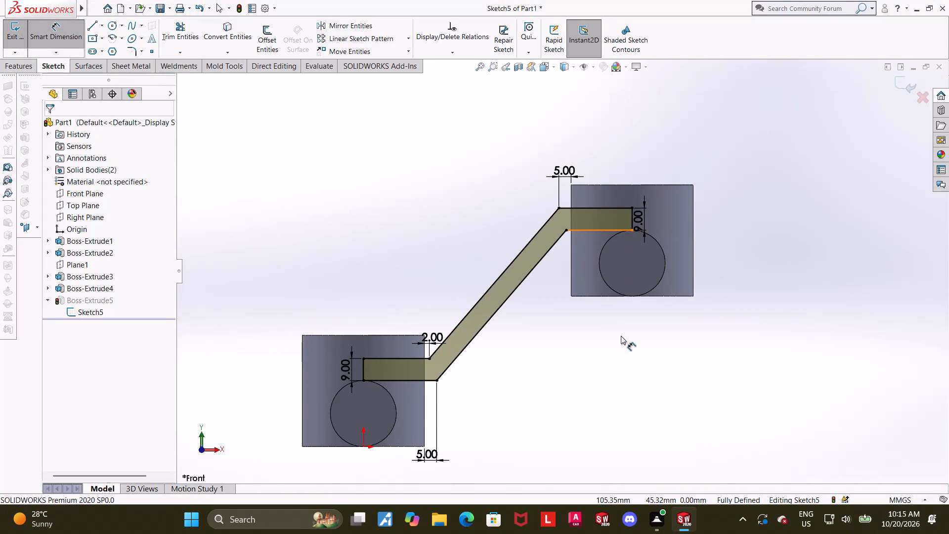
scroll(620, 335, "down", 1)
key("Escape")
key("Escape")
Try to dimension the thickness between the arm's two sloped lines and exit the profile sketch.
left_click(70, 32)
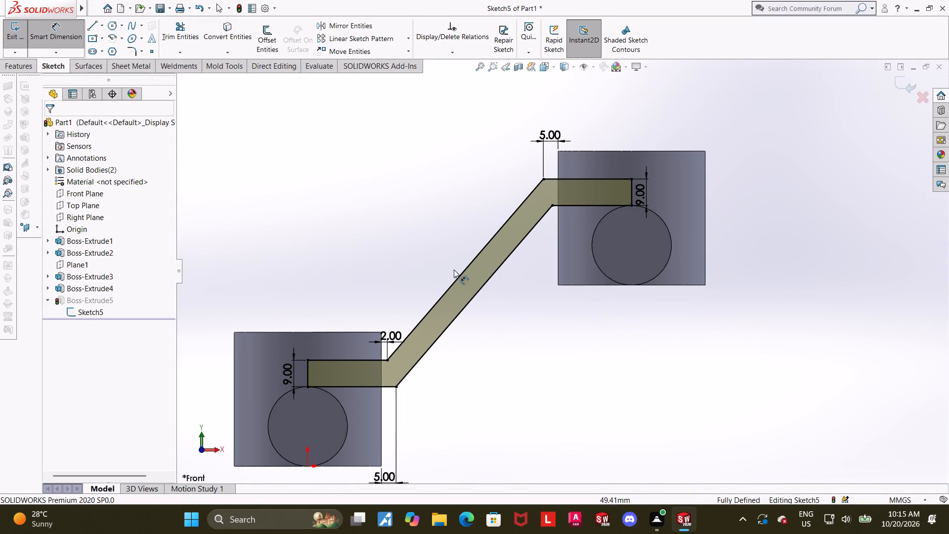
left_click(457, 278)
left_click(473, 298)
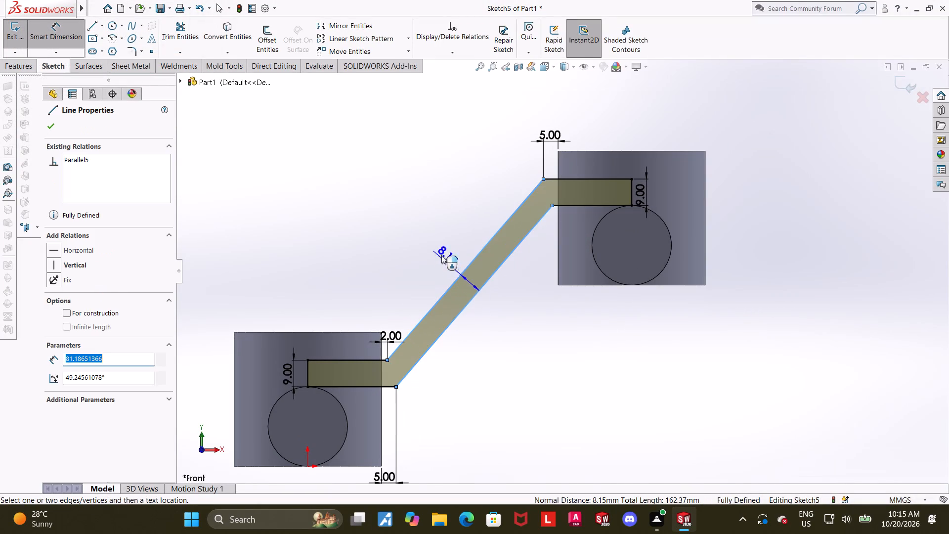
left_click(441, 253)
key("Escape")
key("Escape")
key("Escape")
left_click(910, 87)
Start a new sketch on the Front Plane.
scroll(771, 152, "up", 5)
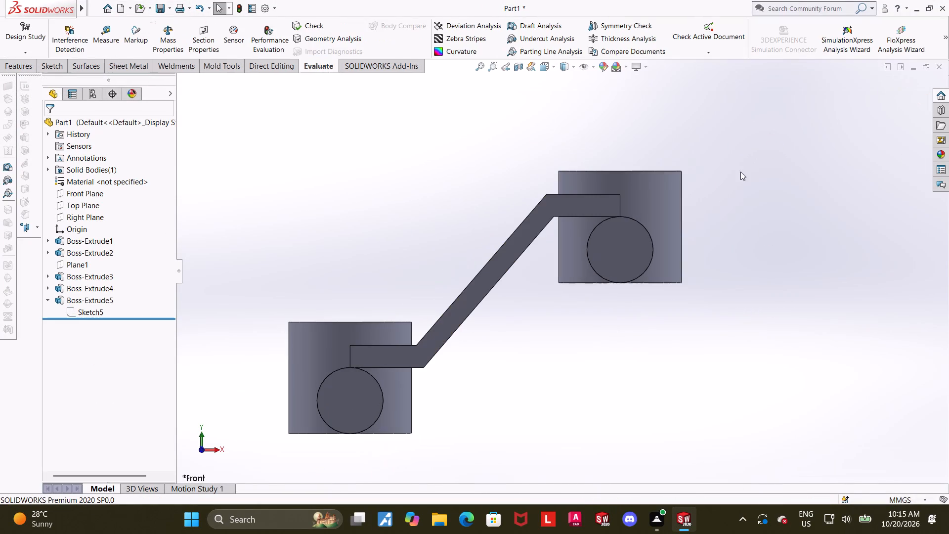
left_click(672, 362)
middle_click_drag(651, 312, 673, 375)
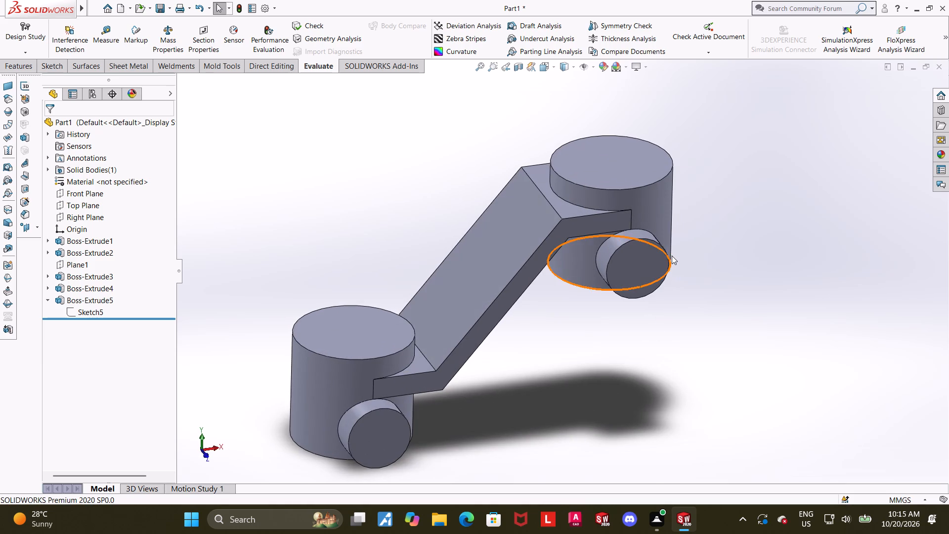
middle_click_drag(671, 256, 655, 271)
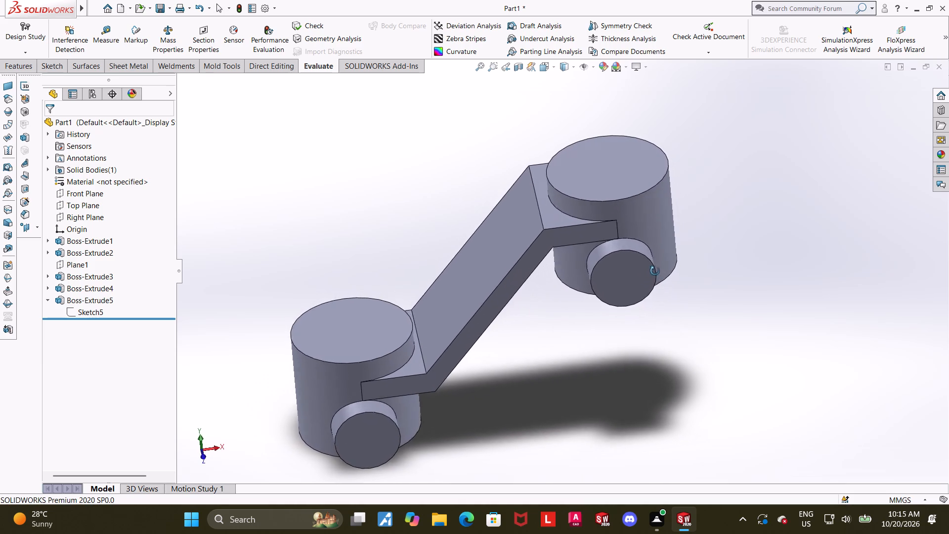
middle_click_drag(655, 271, 663, 261)
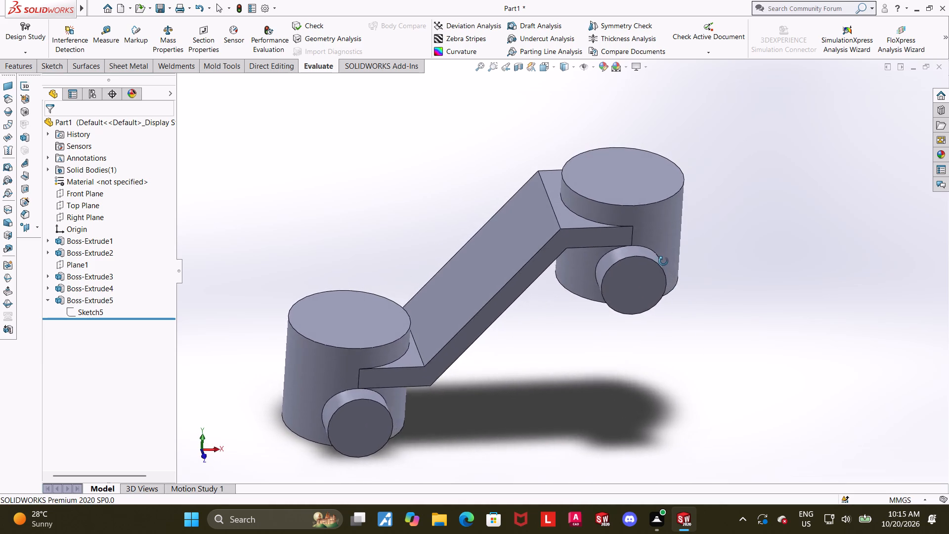
middle_click_drag(663, 261, 654, 207)
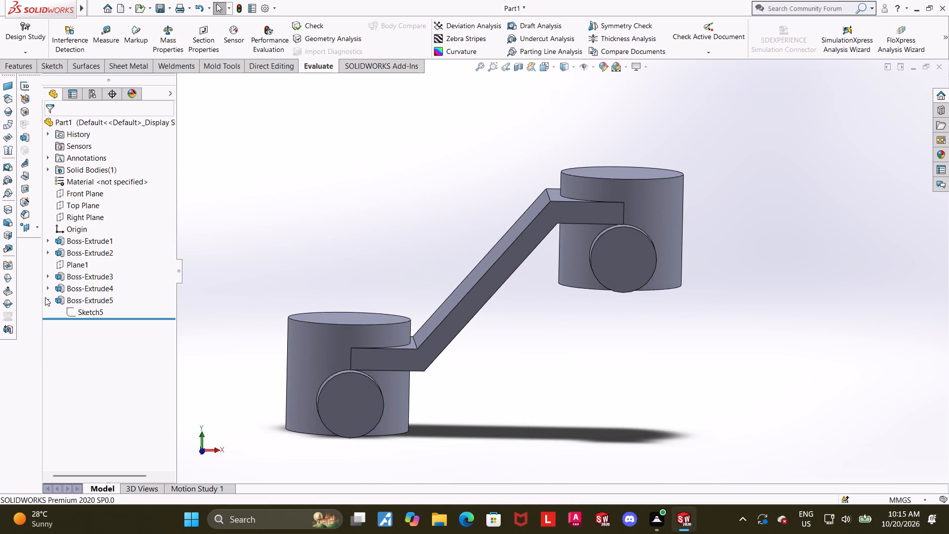
left_click(46, 297)
left_click(73, 195)
left_click(82, 180)
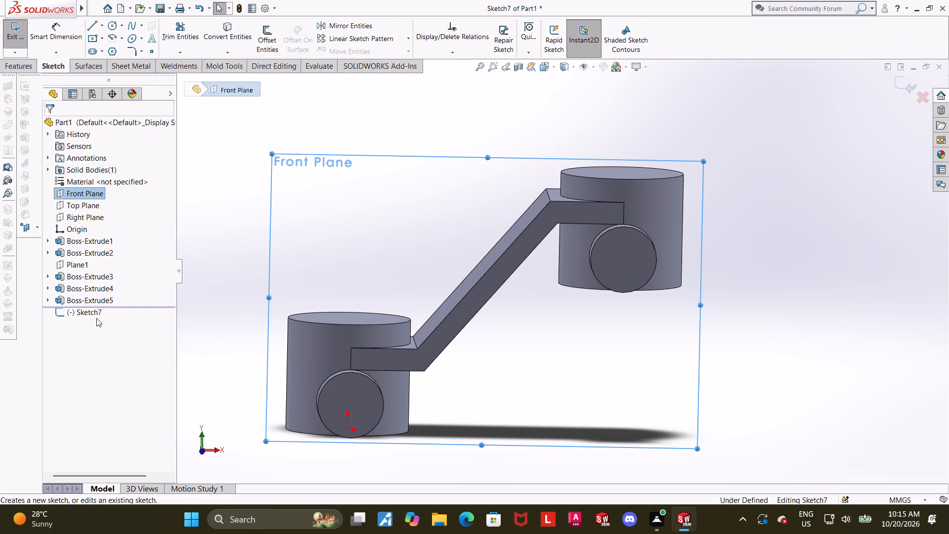
left_click(96, 318)
left_click(100, 311)
left_click(122, 296)
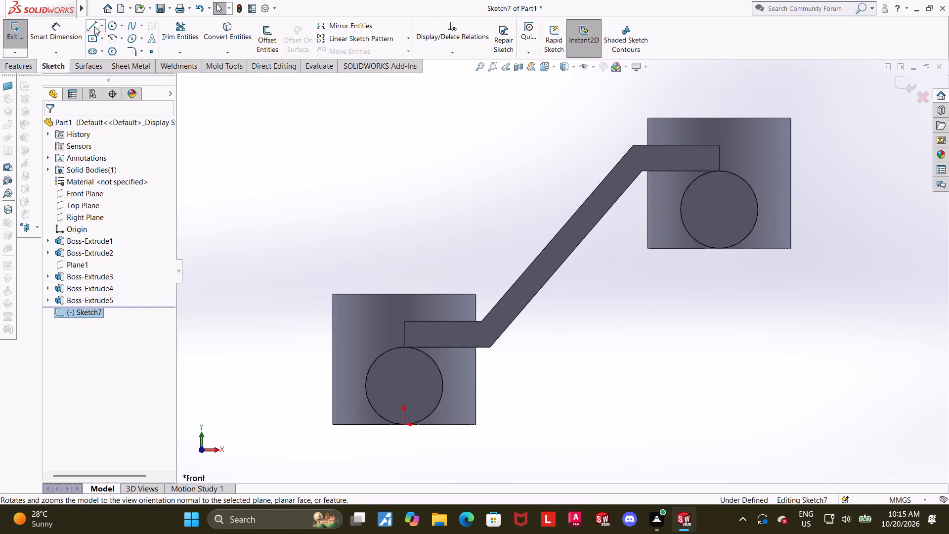
Sketch a line about 86 mm long joining the facing bottom corners of the lower and upper cylinders.
left_click(94, 26)
left_click(475, 426)
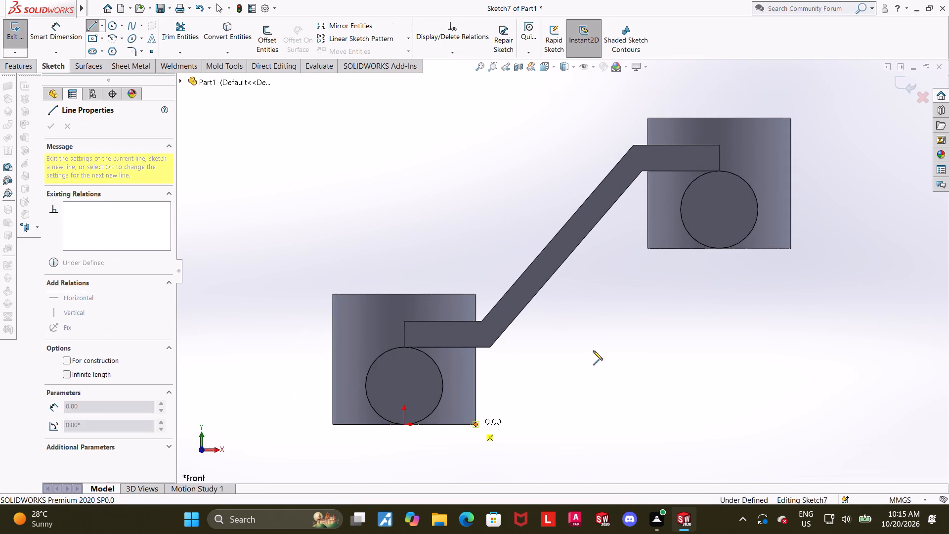
left_click(647, 249)
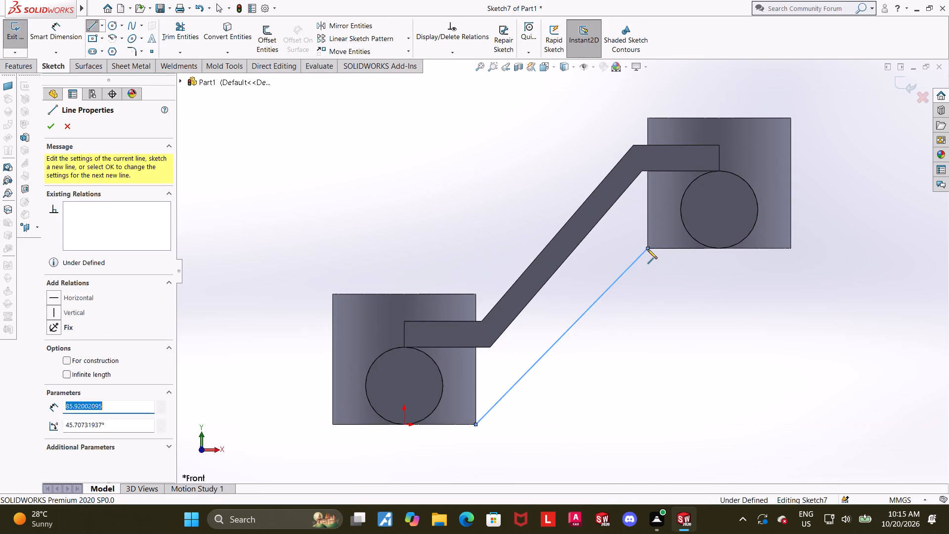
key("Escape")
key("Escape")
Make the diagonal line's upper endpoint coincident with the upper cylinder's bottom edge.
scroll(672, 265, "down", 4)
scroll(570, 233, "down", 5)
left_click(655, 302)
scroll(614, 260, "down", 7)
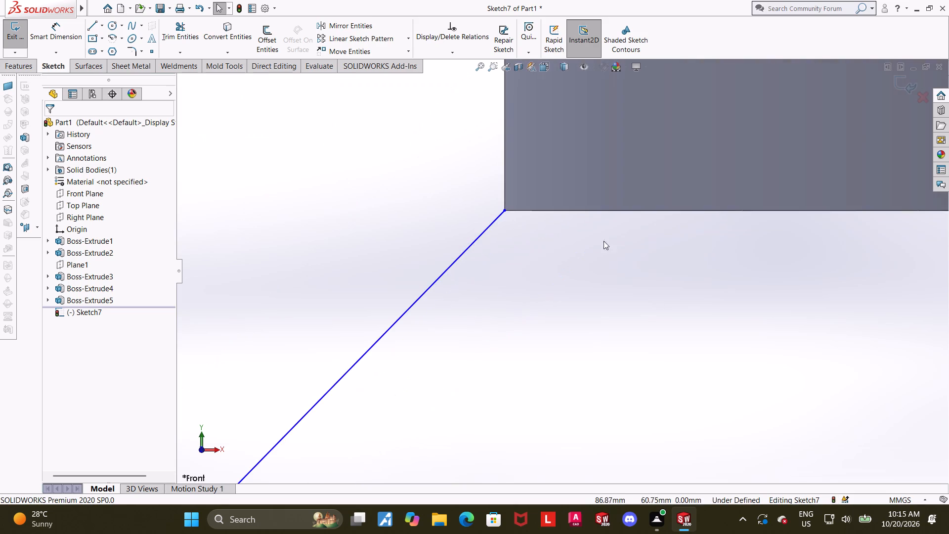
left_click(511, 212)
left_click(504, 210, "ctrl")
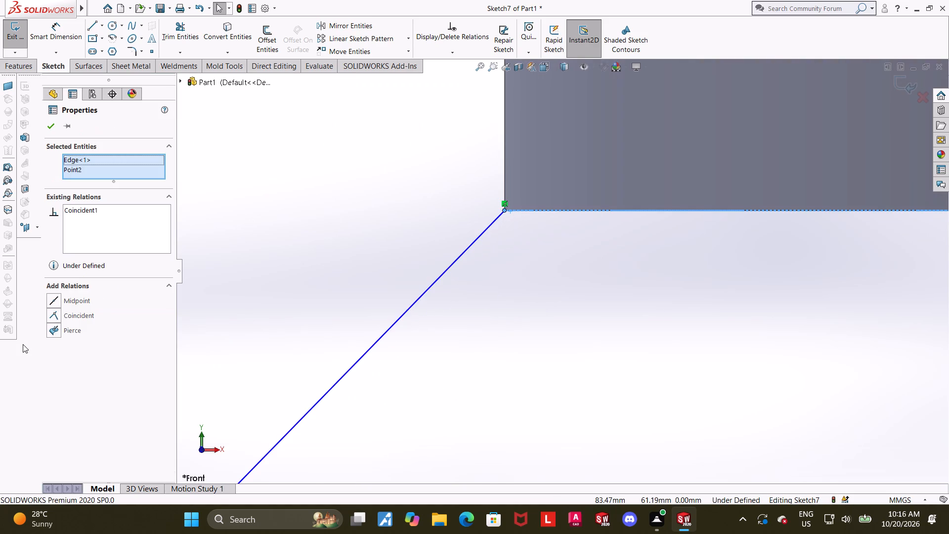
left_click(53, 318)
Make the diagonal line's lower endpoint coincident with the lower cylinder's bottom edge.
scroll(592, 317, "up", 17)
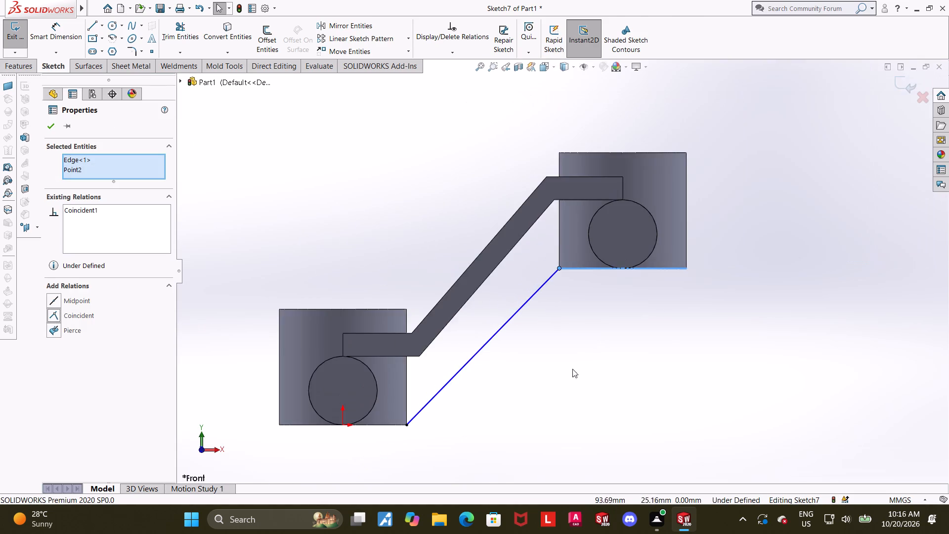
scroll(425, 432, "down", 6)
left_click(494, 329)
left_click(470, 291)
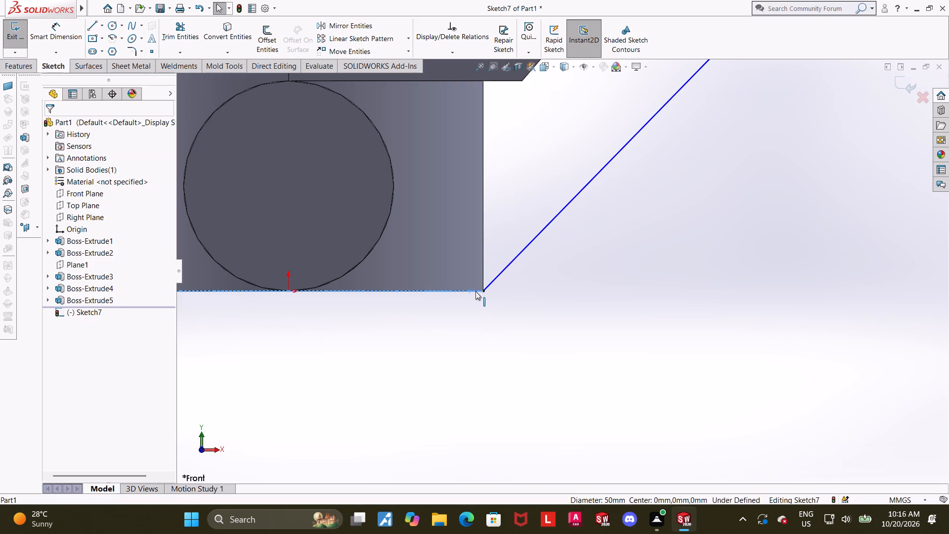
left_click(483, 292, "ctrl")
left_click(56, 319)
Make the diagonal line's lower endpoint coincident with the lower cylinder's adjacent side edge.
scroll(439, 339, "up", 12)
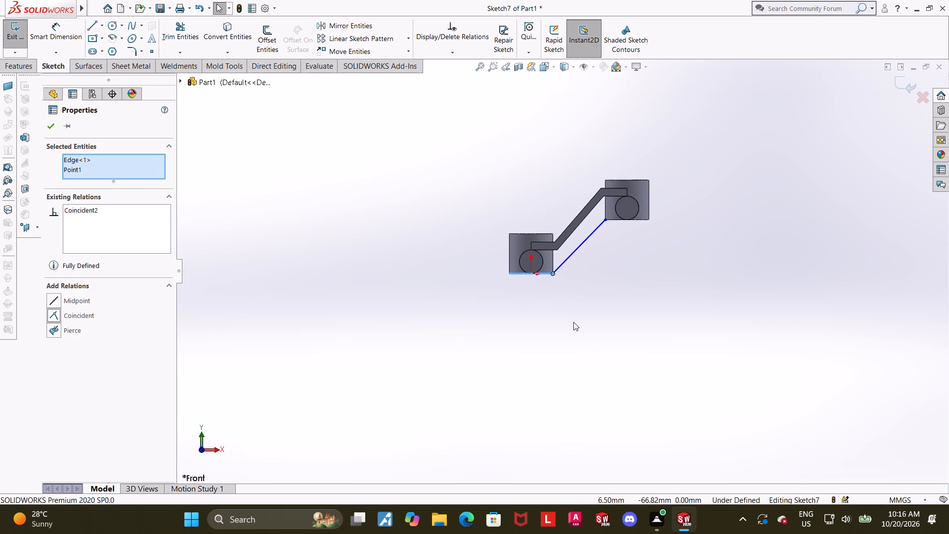
left_click(673, 281)
scroll(630, 230, "down", 6)
left_click(433, 351)
scroll(378, 383, "down", 2)
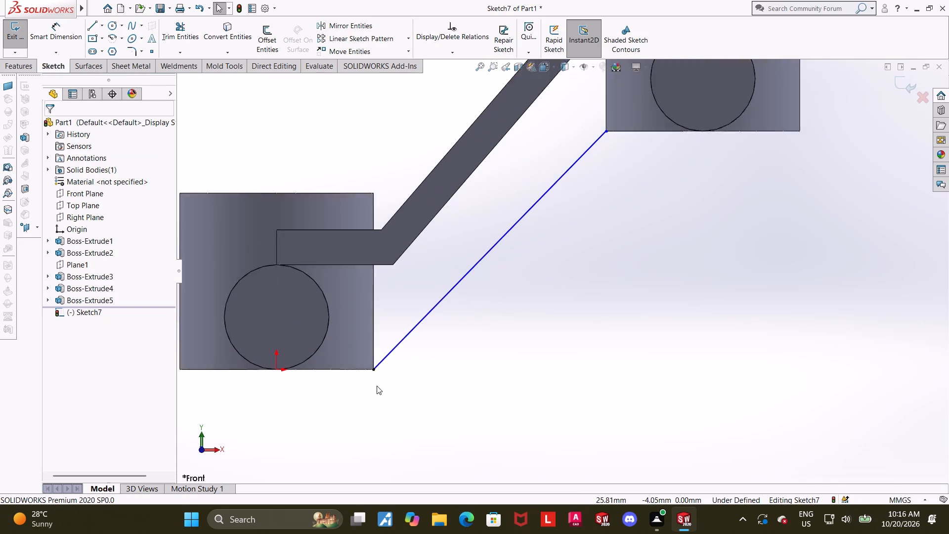
scroll(377, 386, "down", 3)
left_click(405, 328)
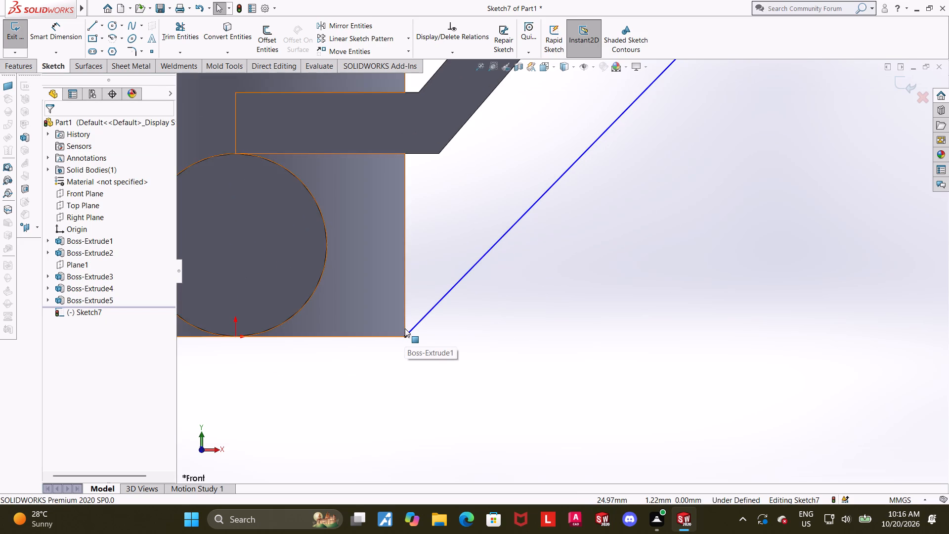
left_click(518, 365)
scroll(490, 338, "down", 5)
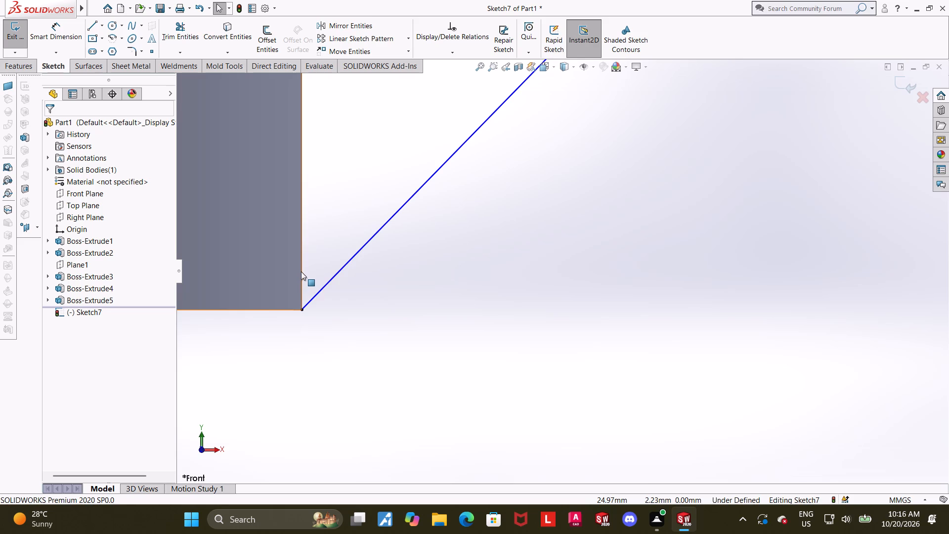
left_click(302, 273)
left_click(302, 311, "ctrl")
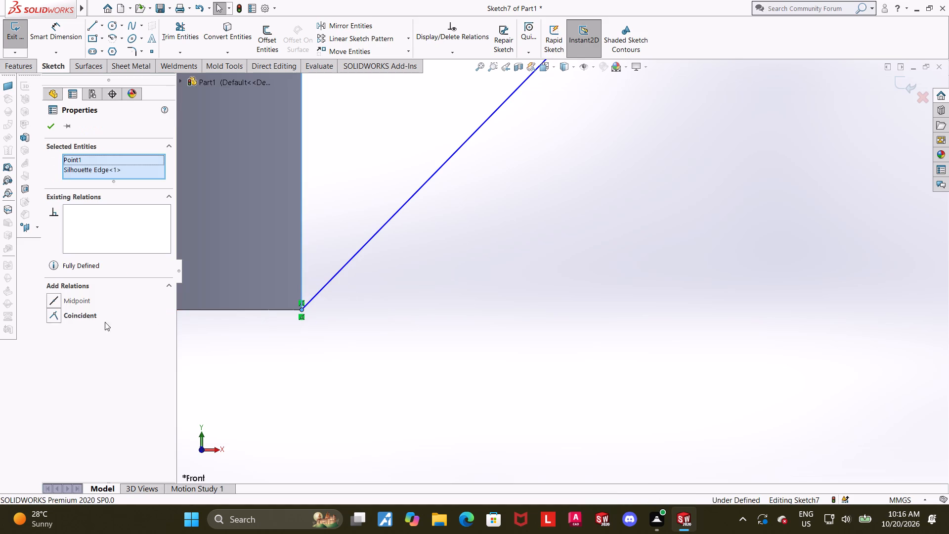
left_click(59, 309)
Make the diagonal line's upper endpoint coincident with the upper cylinder's adjacent side edge and exit the sketch.
scroll(498, 309, "up", 12)
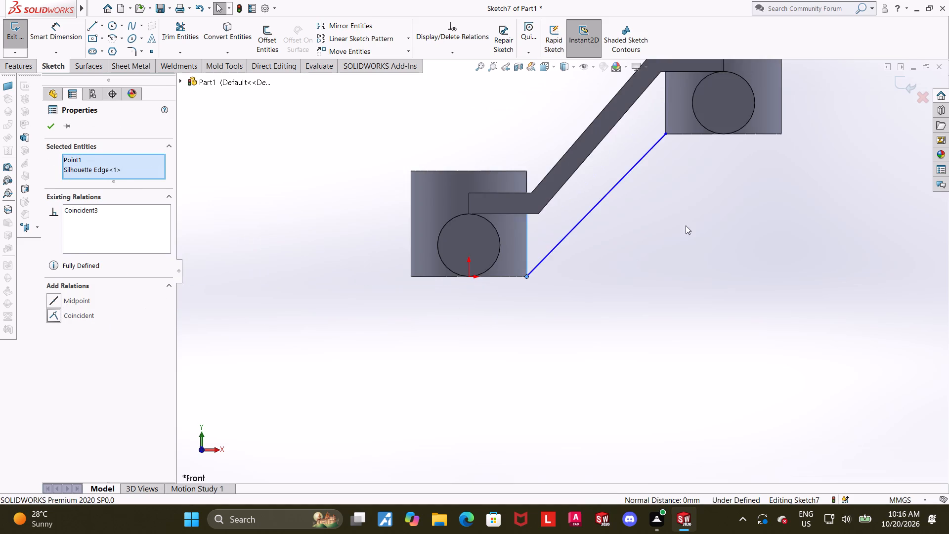
left_click_drag(706, 206, 708, 201)
scroll(671, 134, "down", 6)
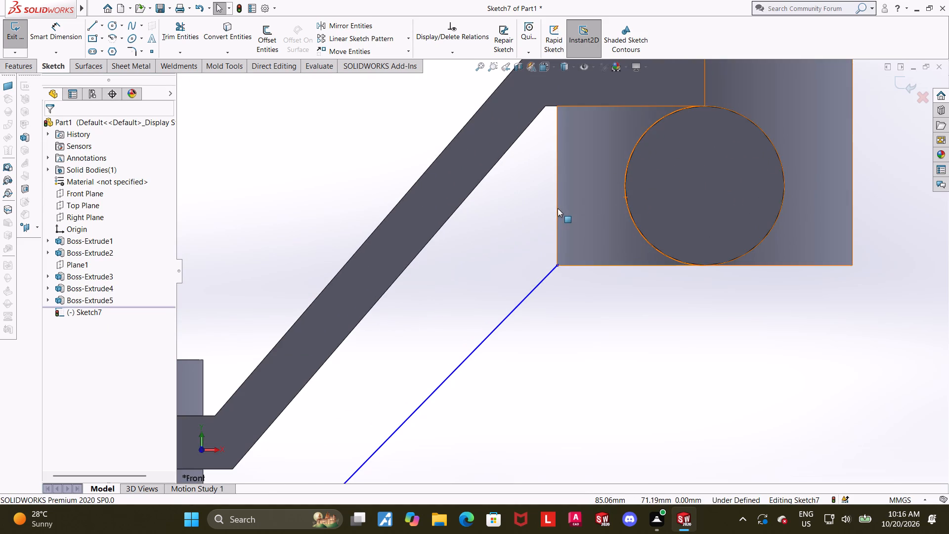
left_click(556, 208)
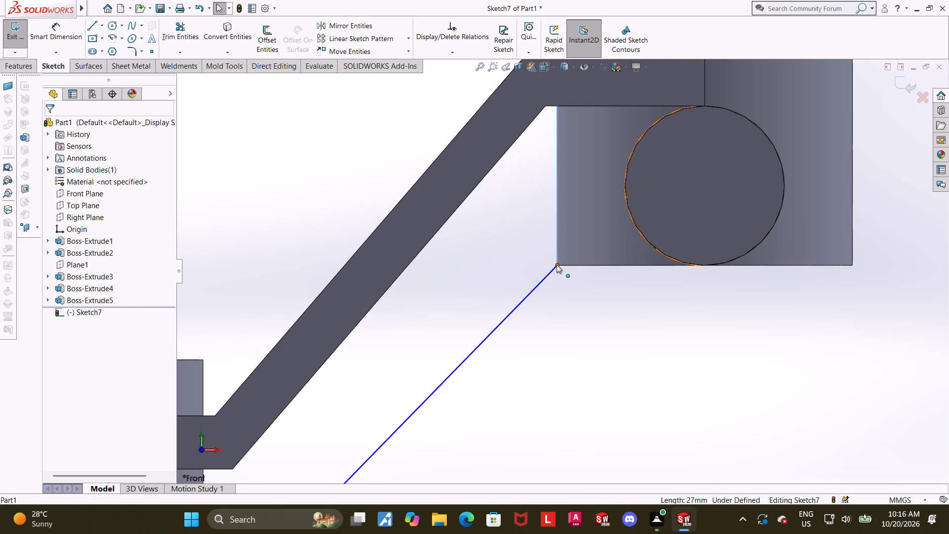
left_click(557, 265, "ctrl")
left_click(56, 317)
left_click(696, 384)
scroll(690, 379, "up", 10)
scroll(634, 325, "down", 3)
left_click(904, 87)
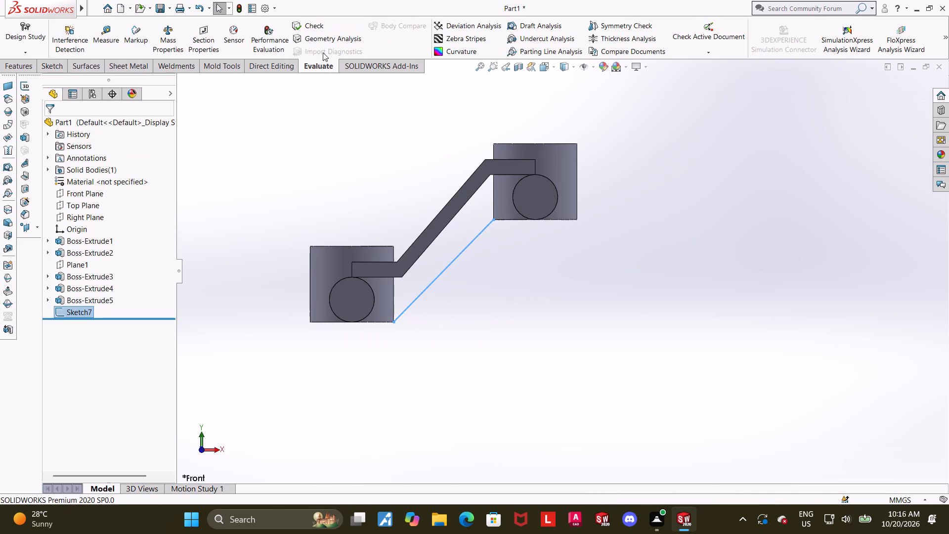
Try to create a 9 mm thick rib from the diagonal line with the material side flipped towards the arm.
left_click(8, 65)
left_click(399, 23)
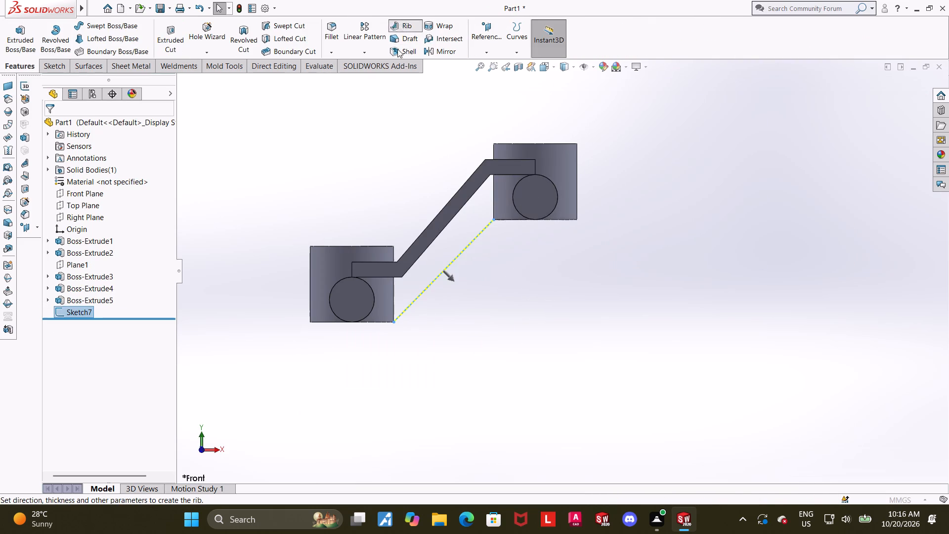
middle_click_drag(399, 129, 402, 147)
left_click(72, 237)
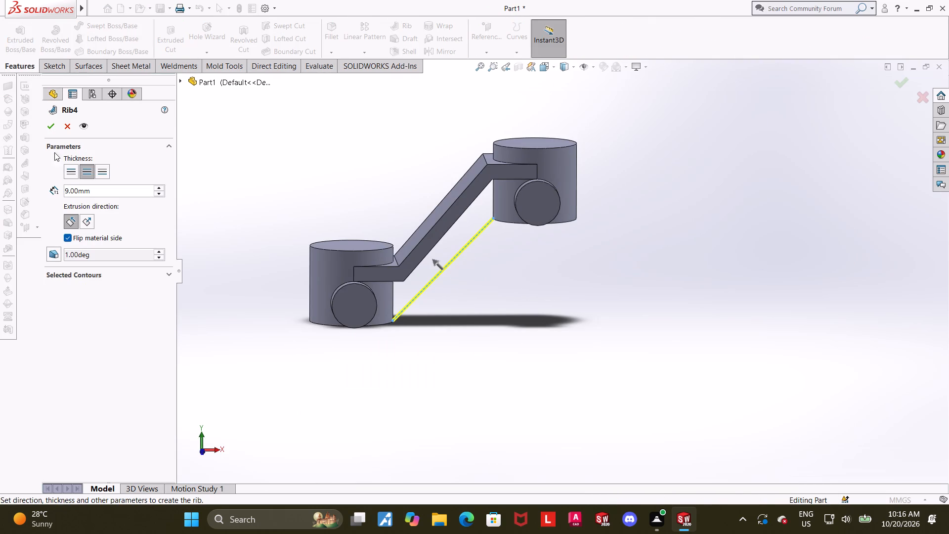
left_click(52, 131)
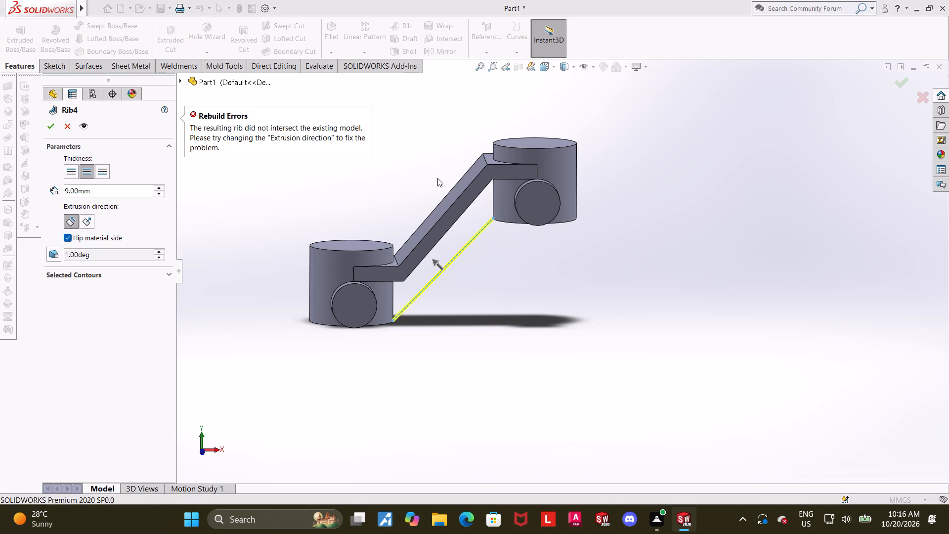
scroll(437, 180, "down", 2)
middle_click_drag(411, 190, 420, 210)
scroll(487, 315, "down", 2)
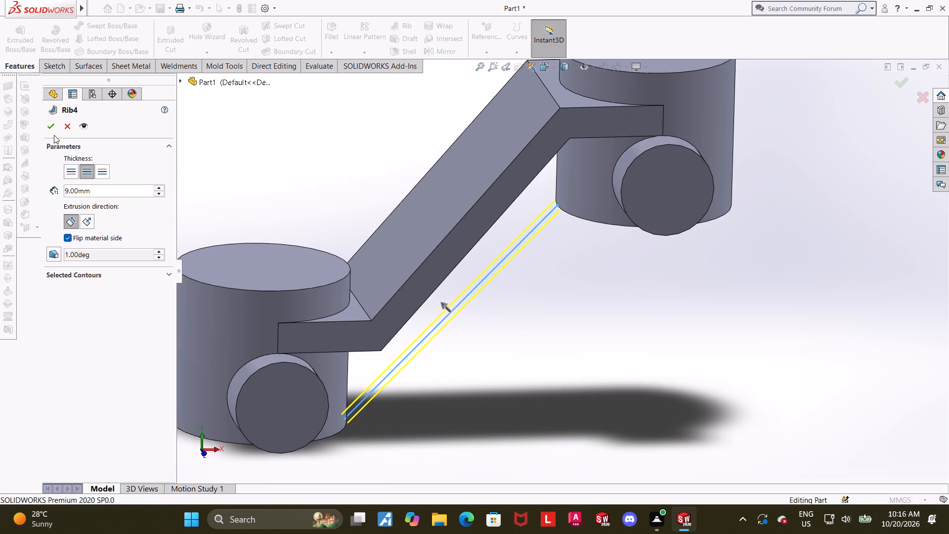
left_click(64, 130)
Reopen the diagonal line's sketch and add a short horizontal line from its lower end inward along the lower cylinder's bottom edge.
left_click(70, 311)
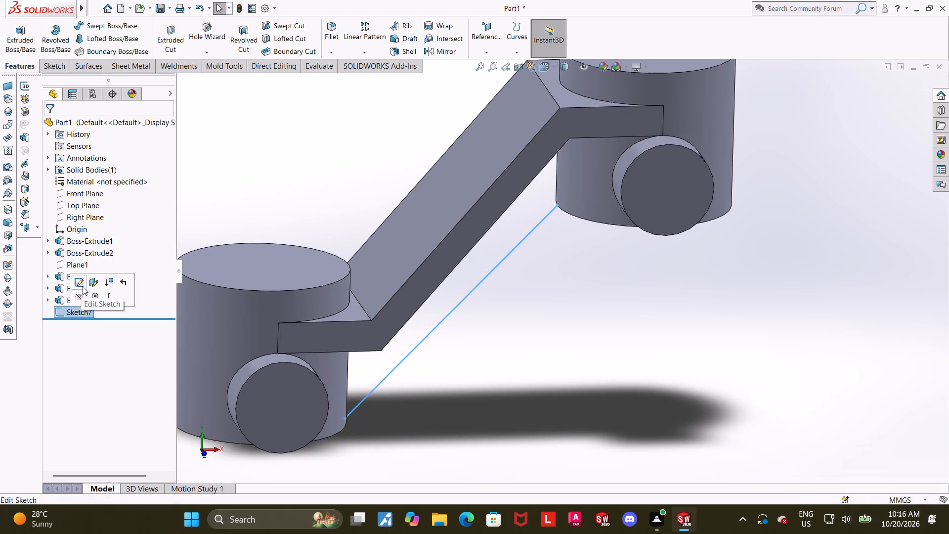
left_click(83, 286)
left_click(85, 309)
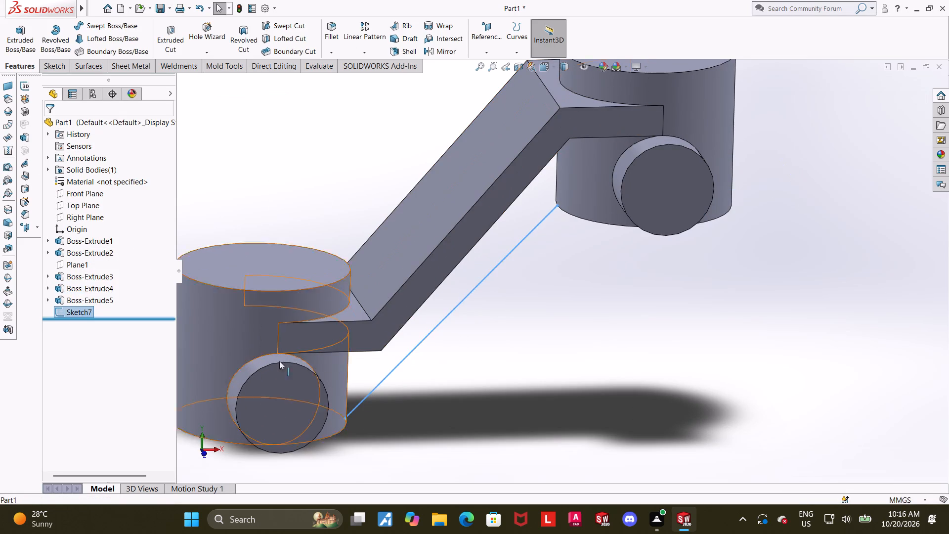
left_click(381, 388)
left_click(398, 389)
left_click(64, 310)
left_click(72, 279)
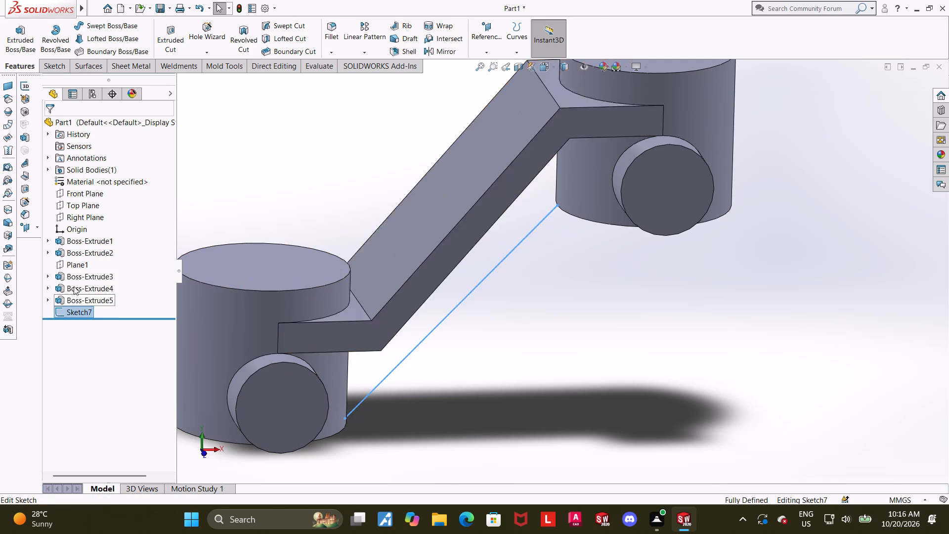
left_click(76, 311)
left_click(100, 300)
left_click(91, 29)
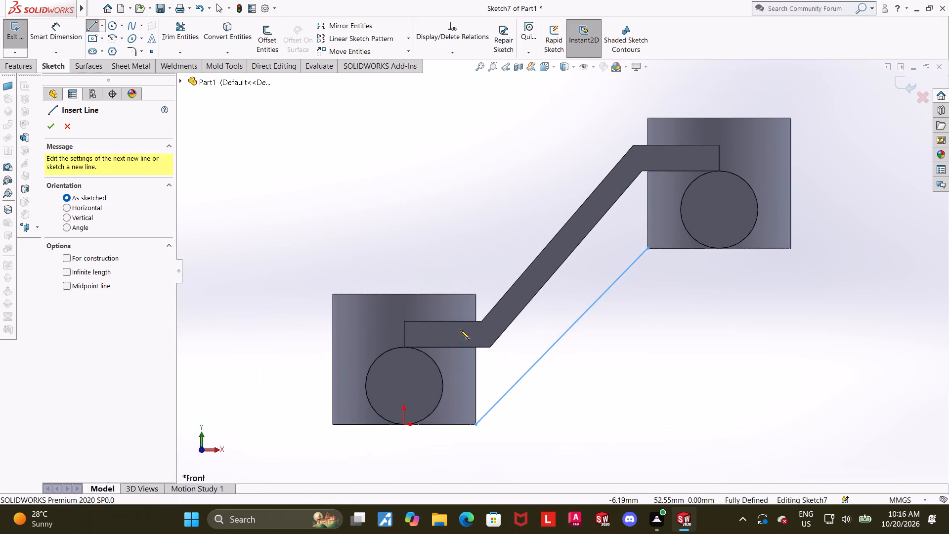
scroll(468, 348, "down", 2)
left_click(489, 448)
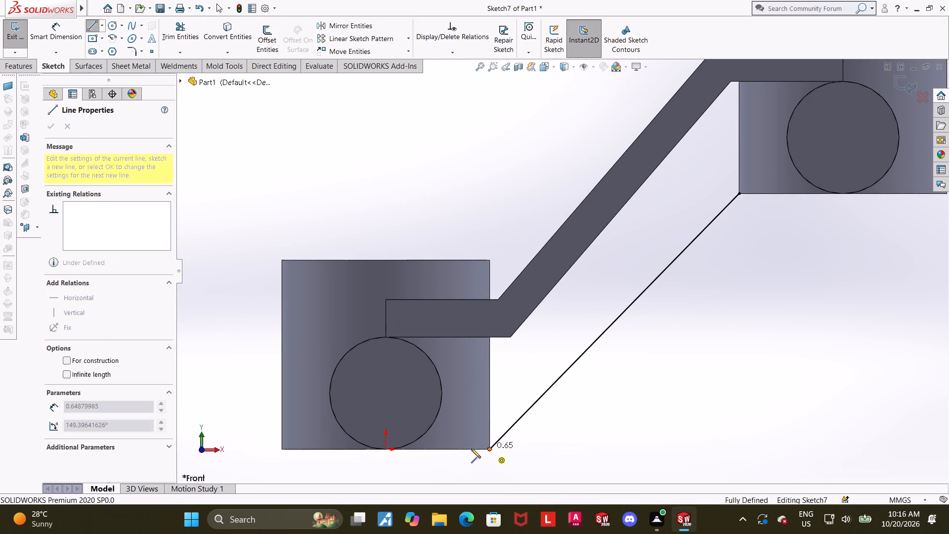
left_click(471, 448)
key("Escape")
key("Escape")
key("Escape")
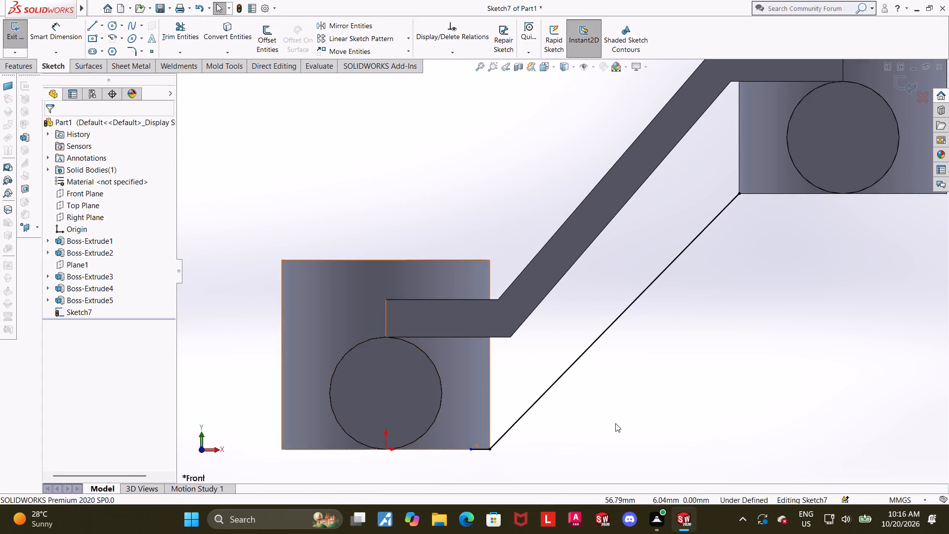
Shorten the horizontal line at the lower cylinder by moving its free endpoint closer to the cylinder's corner.
scroll(613, 423, "down", 3)
scroll(355, 450, "down", 5)
left_click_drag(428, 357, 488, 357)
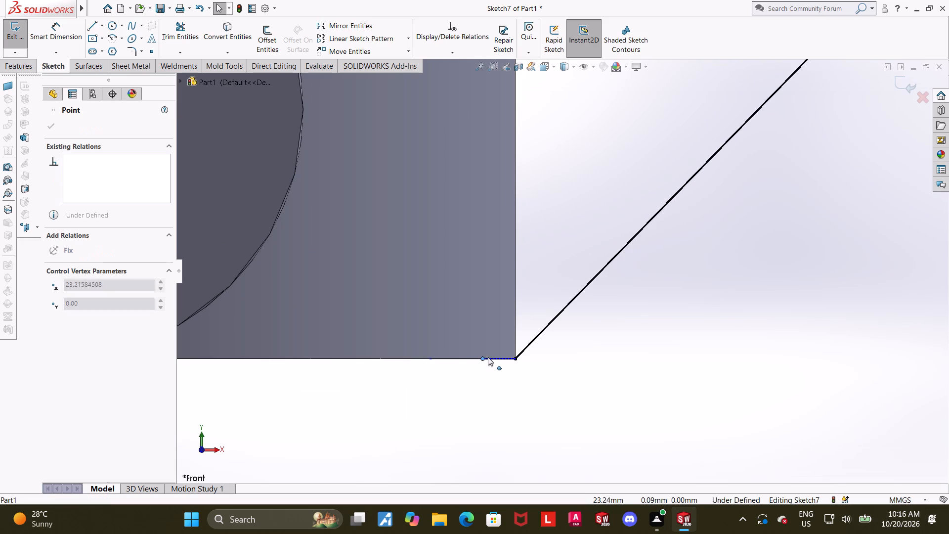
left_click_drag(488, 357, 491, 357)
left_click(544, 378)
Add a short horizontal line from the diagonal's upper end inward along the upper cylinder's bottom edge and exit the sketch.
scroll(550, 378, "up", 12)
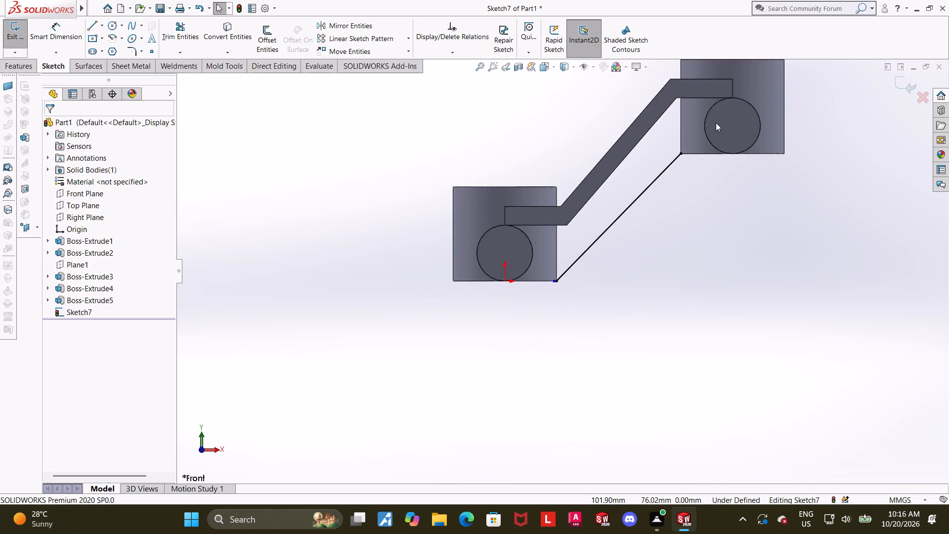
scroll(716, 122, "down", 4)
left_click(99, 25)
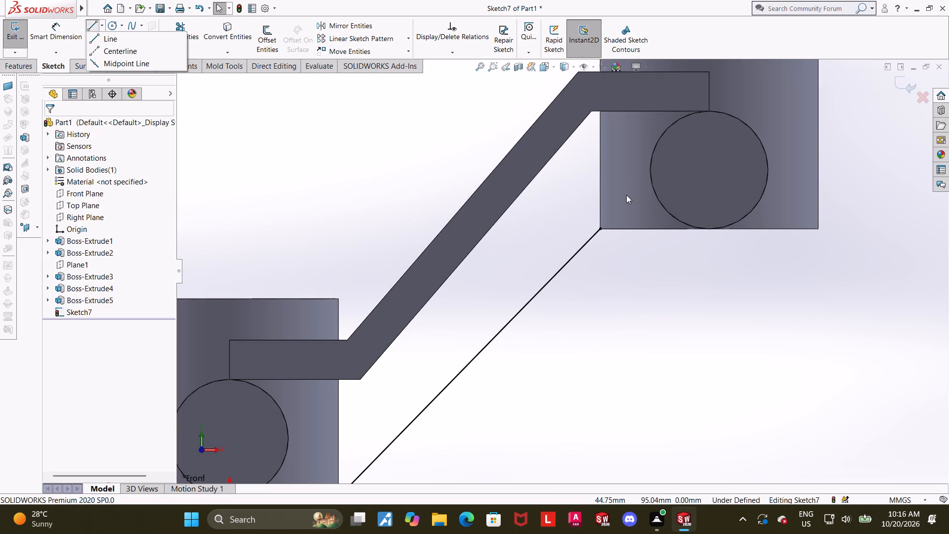
left_click(120, 36)
scroll(572, 184, "down", 4)
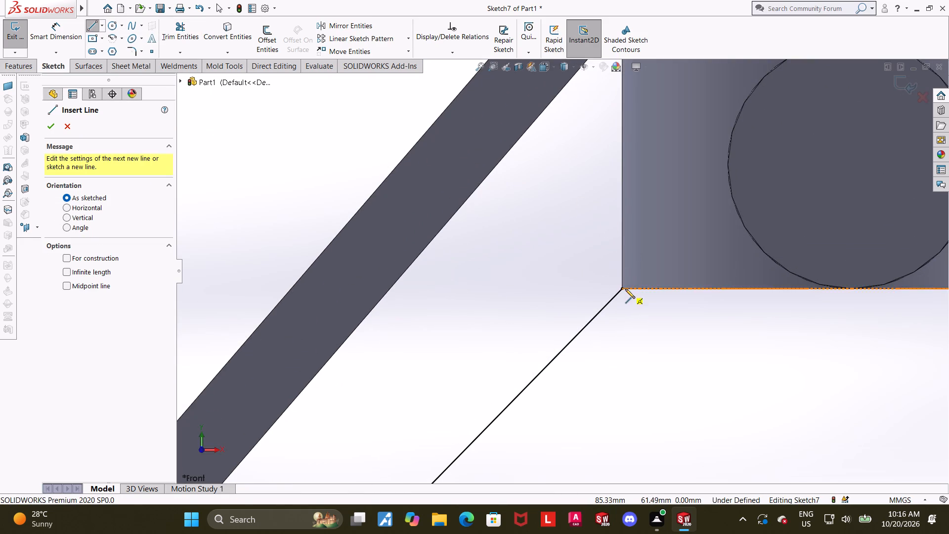
left_click(624, 289)
left_click(647, 289)
key("Escape")
key("Escape")
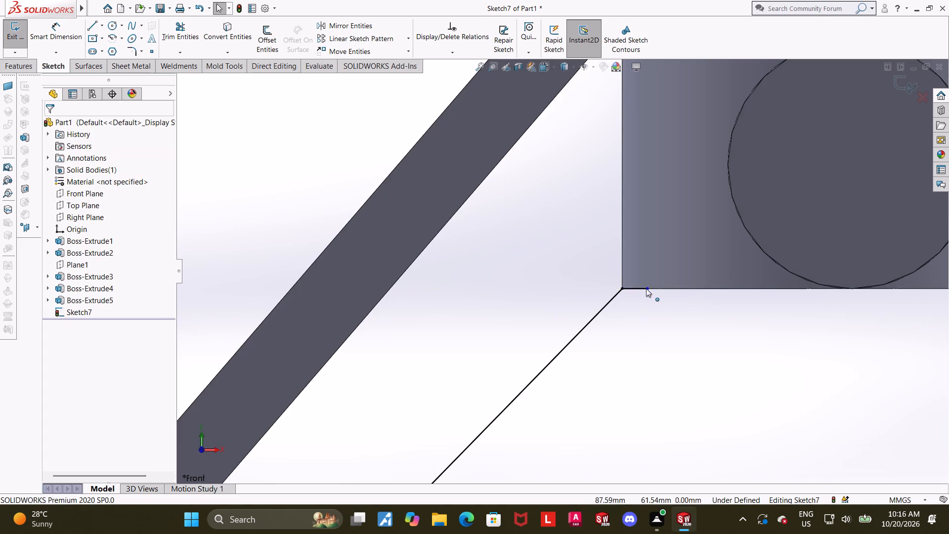
scroll(646, 288, "up", 11)
scroll(558, 312, "down", 4)
left_click(902, 86)
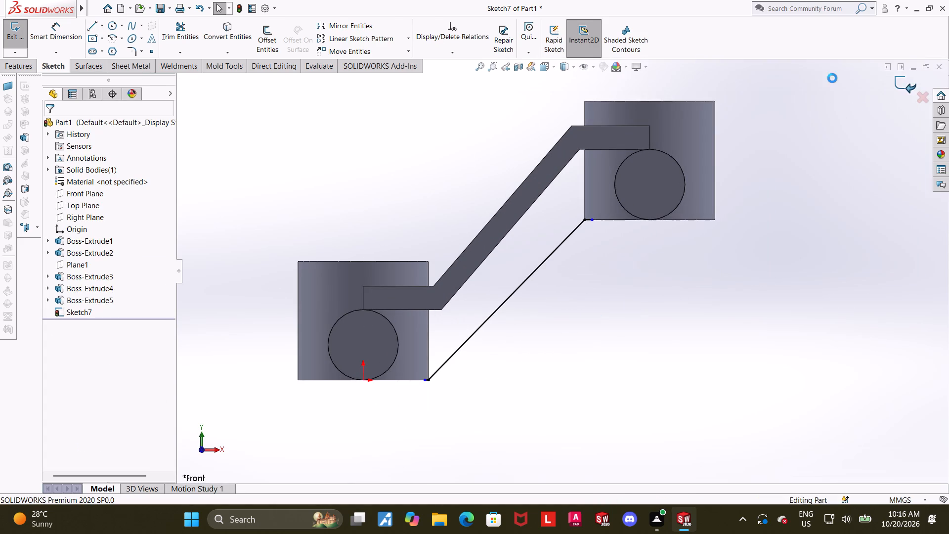
Create a 9 mm rib from the extended diagonal sketch, thickened on both sides, with the material side flipped to fill towards the arm.
left_click(419, 25)
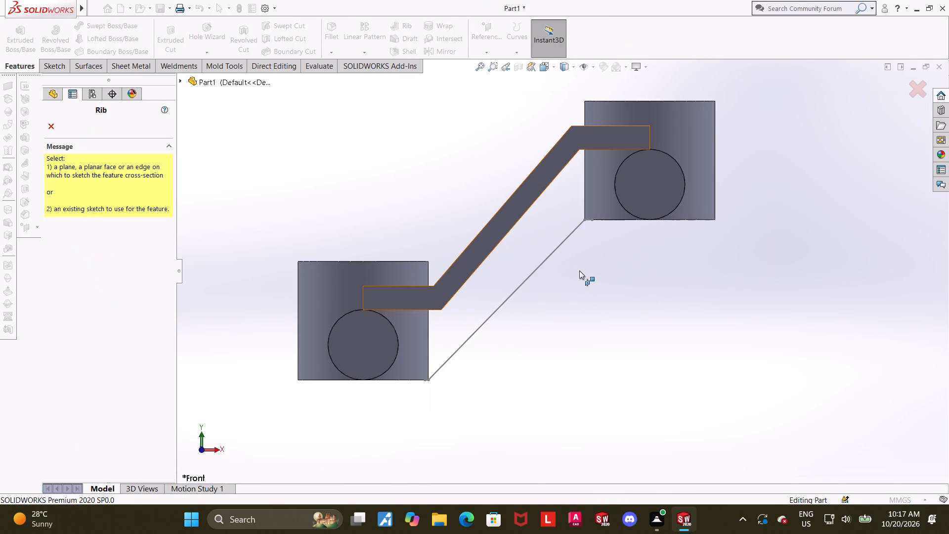
left_click(549, 259)
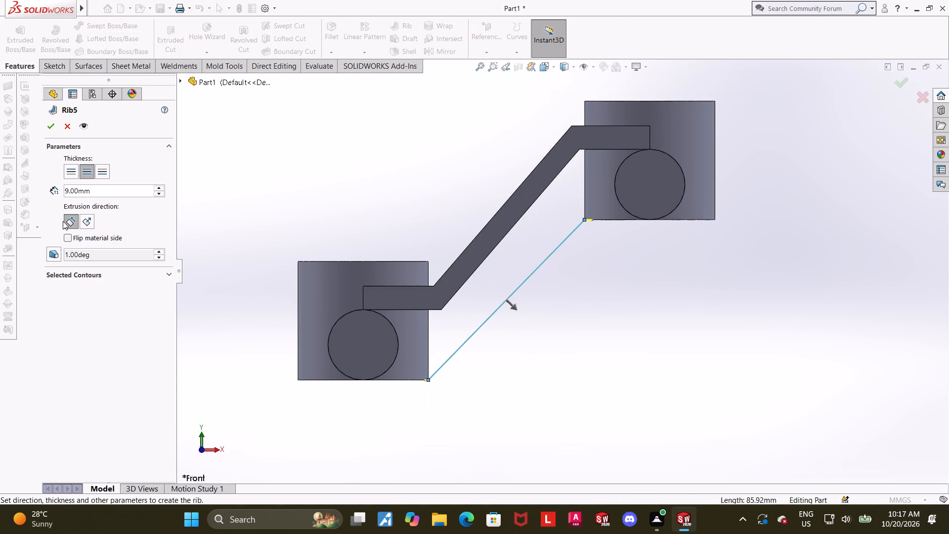
left_click(65, 238)
left_click(56, 128)
left_click(646, 371)
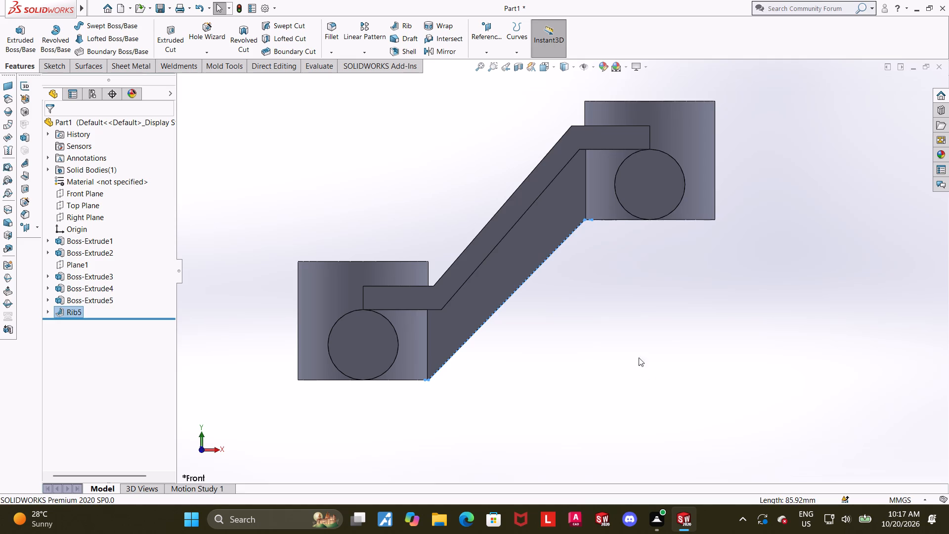
middle_click_drag(600, 311, 579, 256)
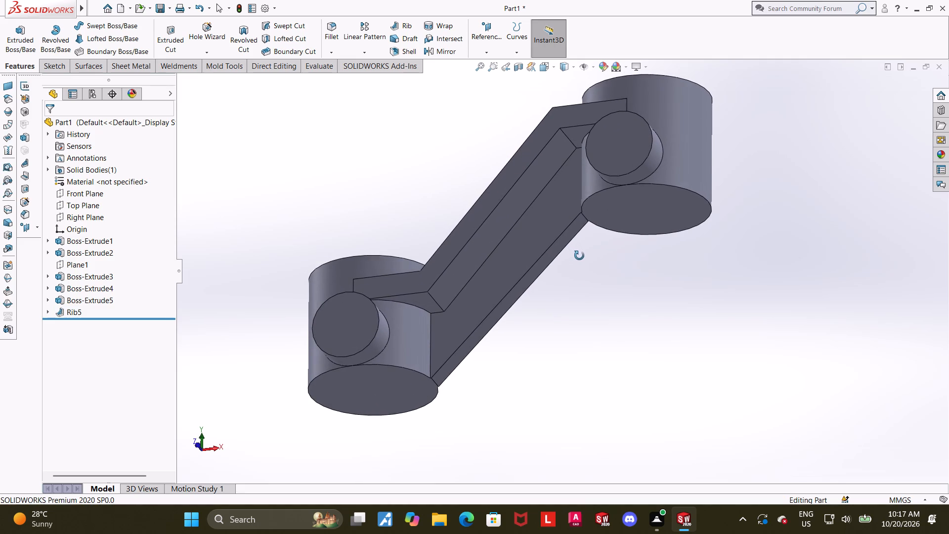
Examine the rib between the cylinders from several angles and review its parameters without changing them.
middle_click_drag(579, 256, 610, 282)
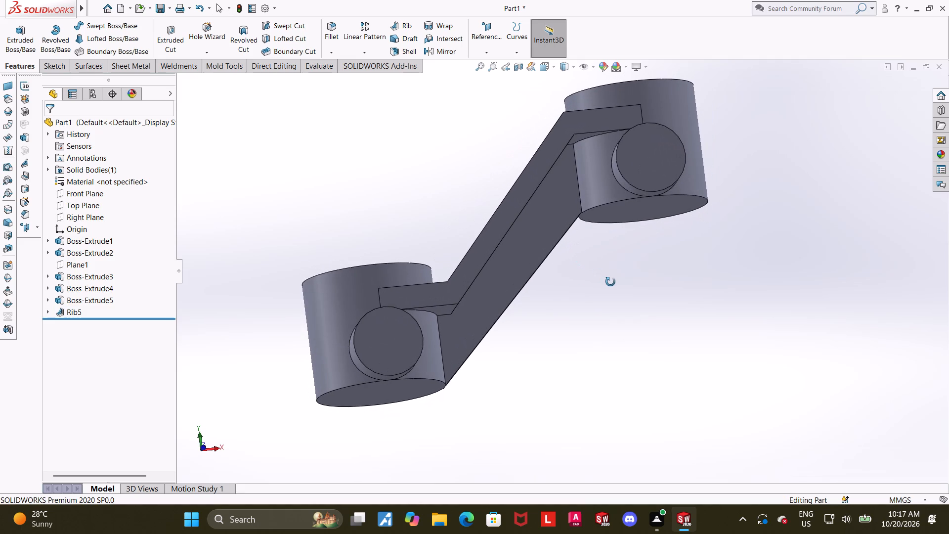
middle_click_drag(610, 282, 586, 213)
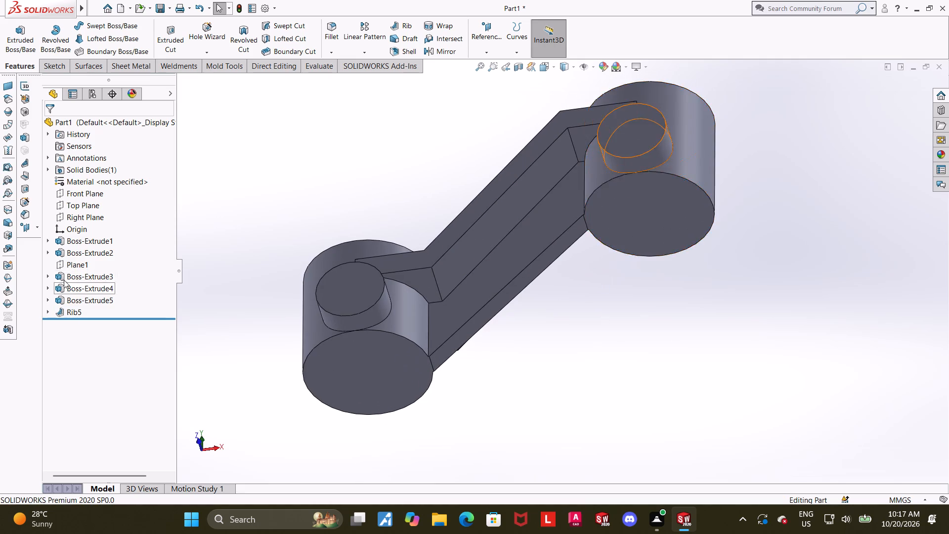
left_click(71, 309)
left_click(83, 279)
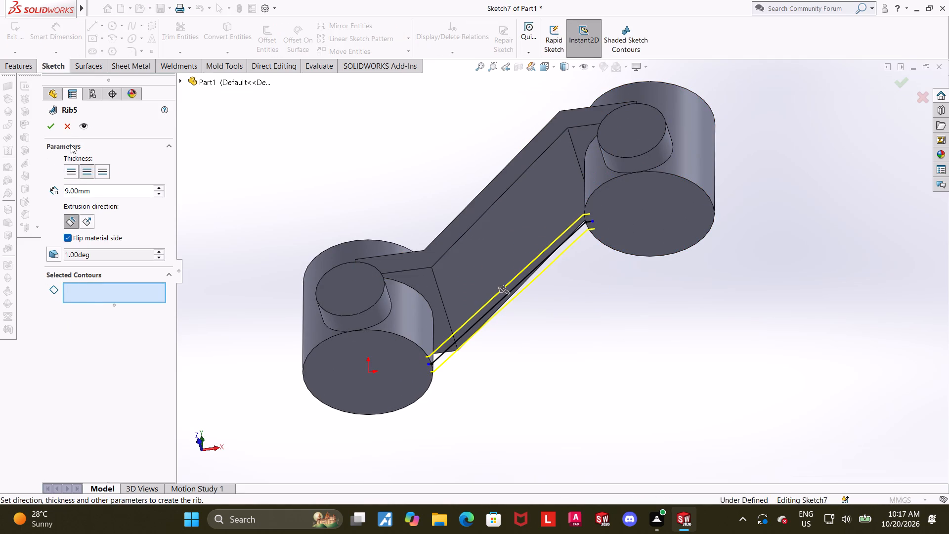
left_click(67, 130)
left_click(604, 345)
middle_click_drag(604, 312, 605, 375)
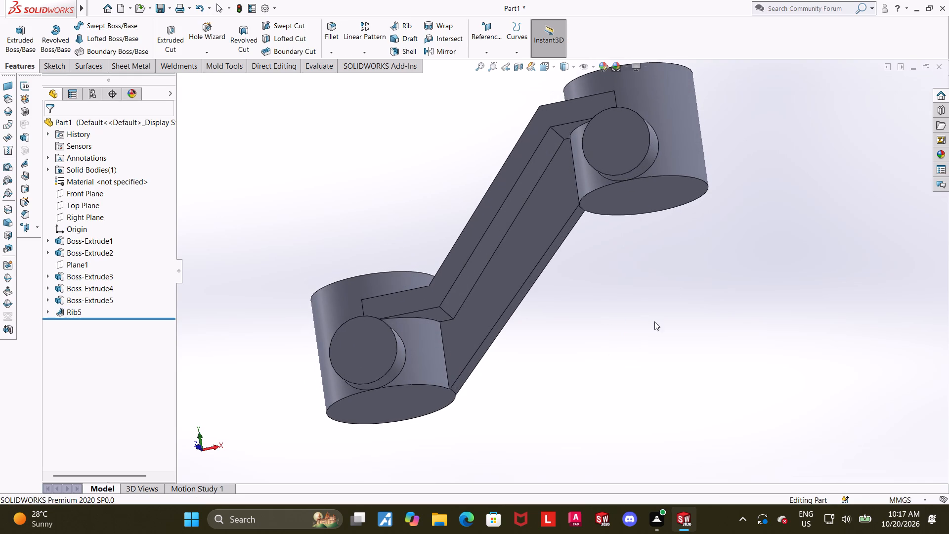
middle_click_drag(678, 270, 700, 364)
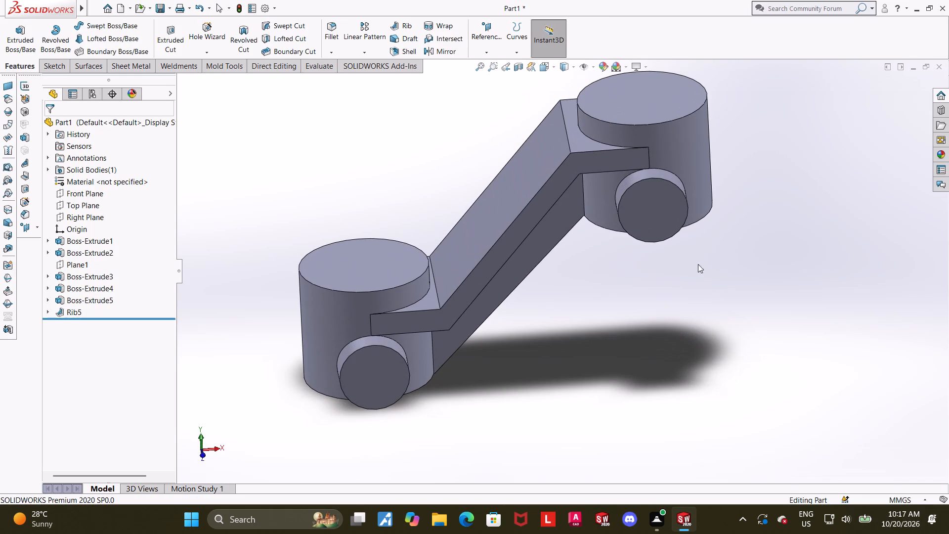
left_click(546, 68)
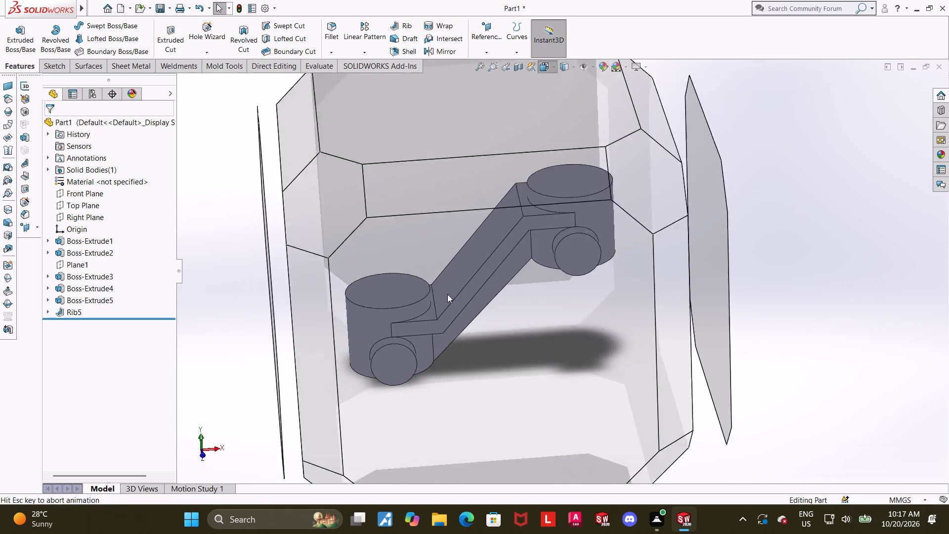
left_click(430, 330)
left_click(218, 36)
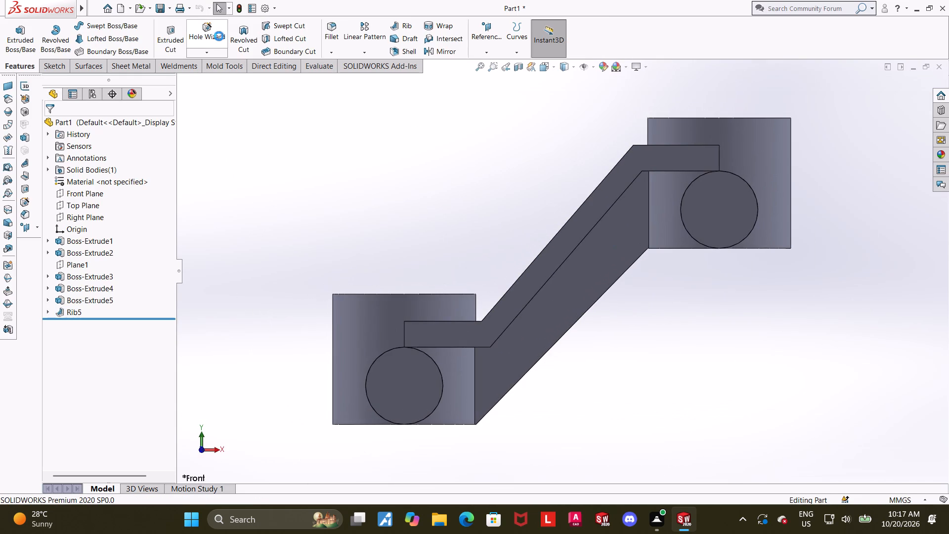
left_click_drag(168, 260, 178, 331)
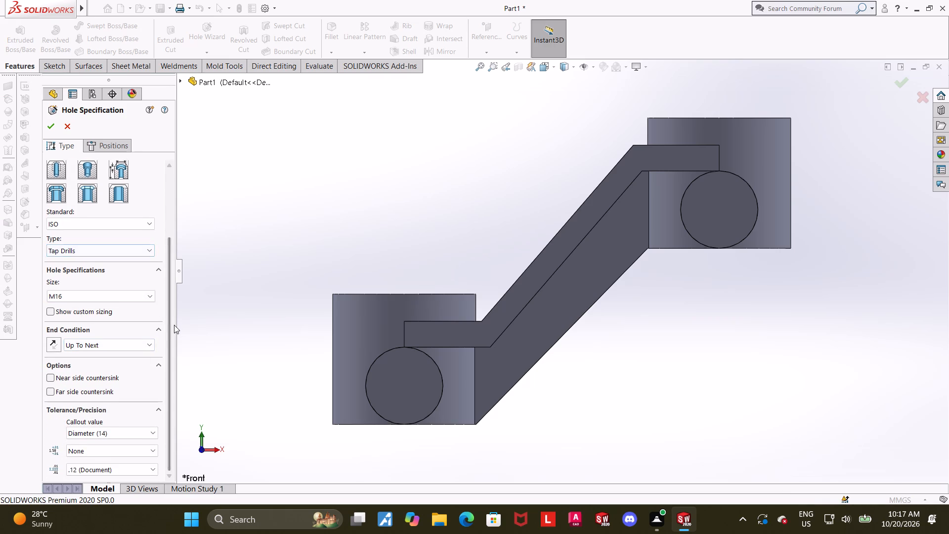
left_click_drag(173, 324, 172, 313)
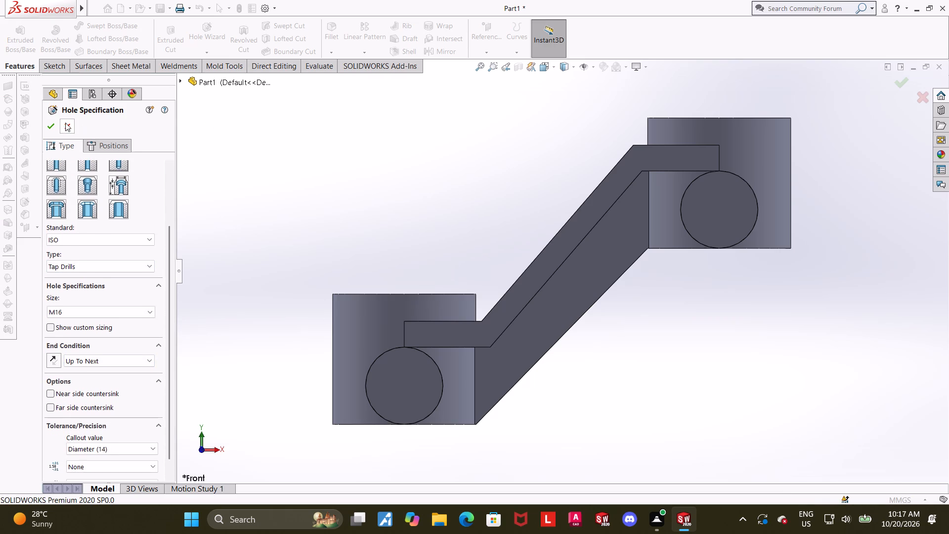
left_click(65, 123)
Start a sketch on the upper cylinder's top face and draw a circle near its centre, inside the cylinder's outline.
scroll(339, 138, "up", 4)
middle_click_drag(413, 152, 440, 241)
left_click(706, 332)
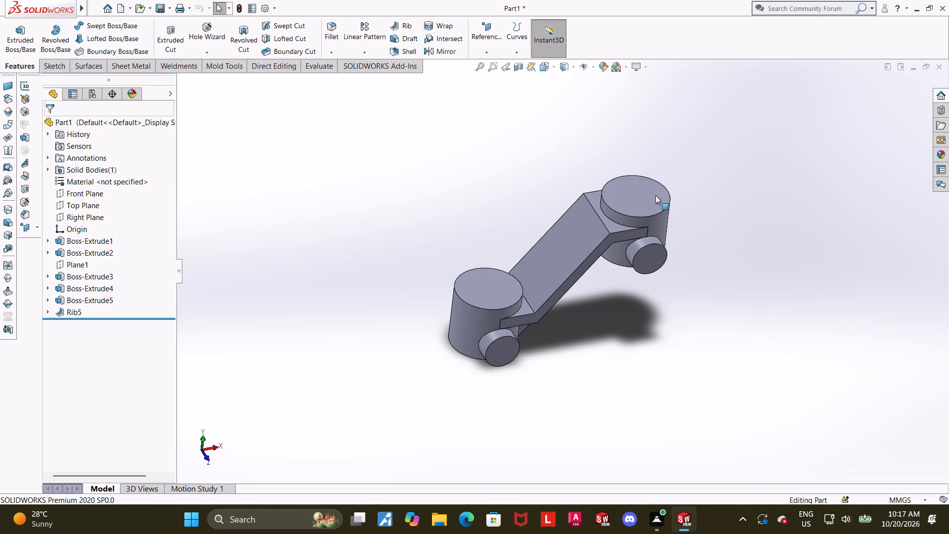
left_click(655, 195)
left_click(701, 168)
left_click(89, 321)
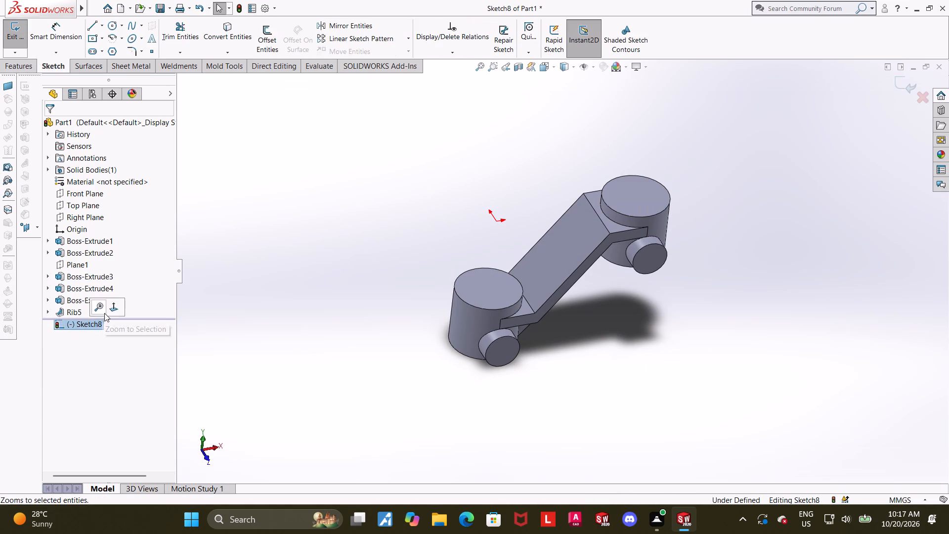
left_click(111, 310)
left_click(113, 26)
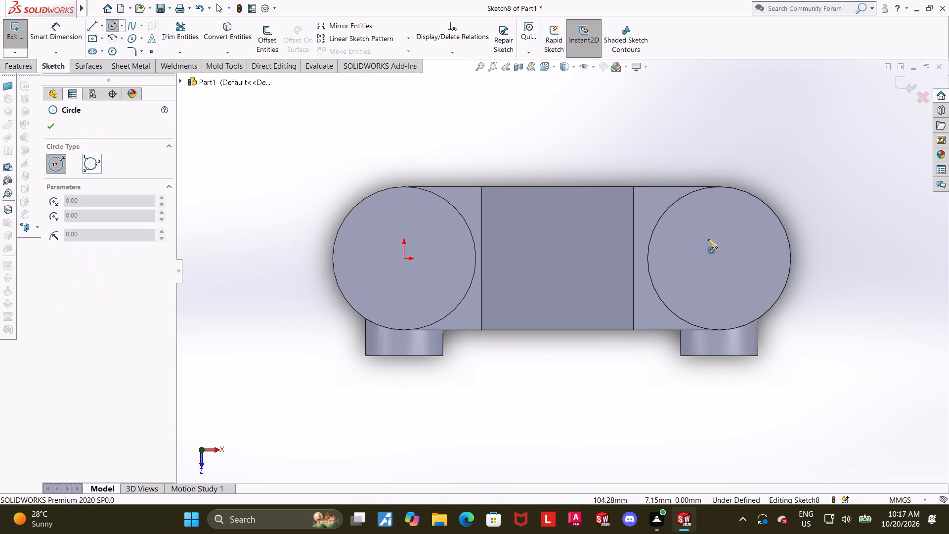
left_click(719, 261)
left_click(755, 228)
key("Escape")
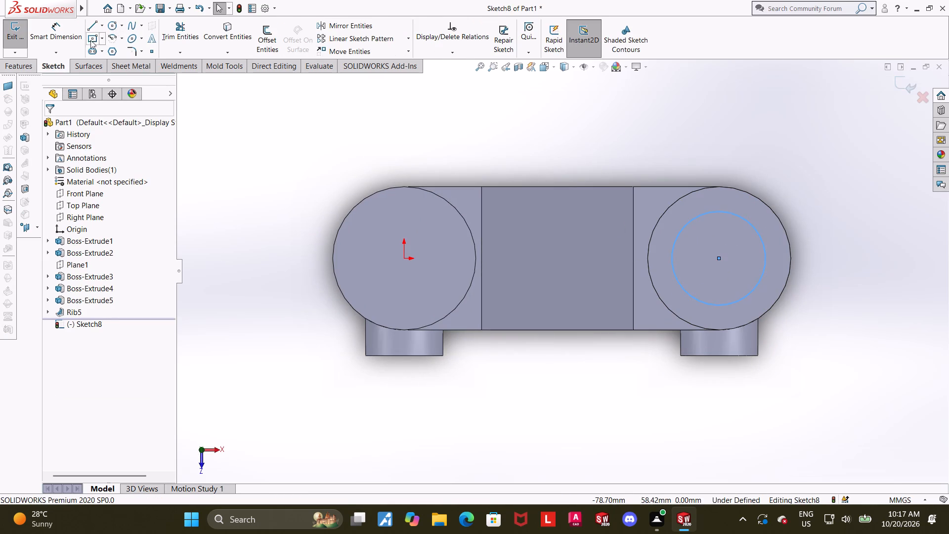
Dimension the new circle on the upper cylinder with a diameter of 27 mm.
left_click(69, 32)
scroll(588, 236, "up", 1)
scroll(885, 331, "down", 1)
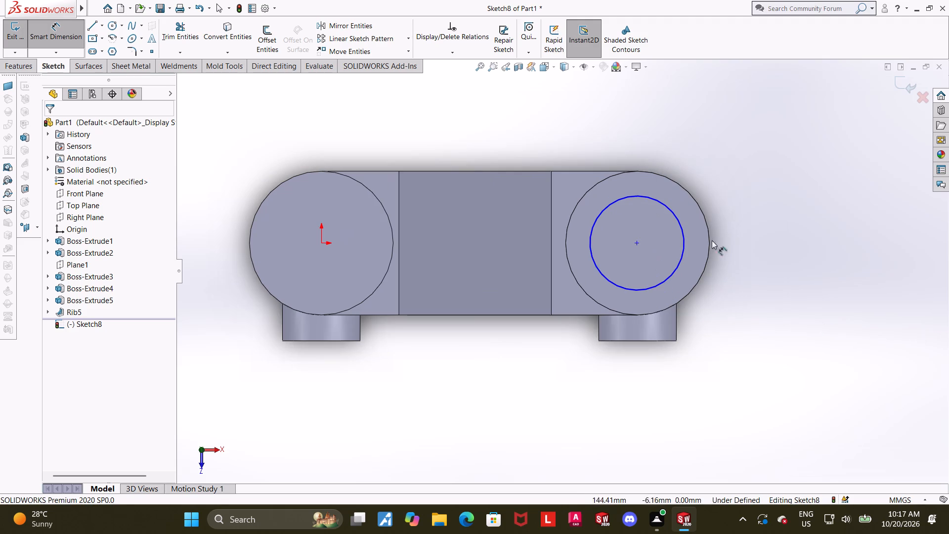
left_click(651, 200)
left_click(647, 135)
type("27")
key("Return")
key("Escape")
left_click(854, 235)
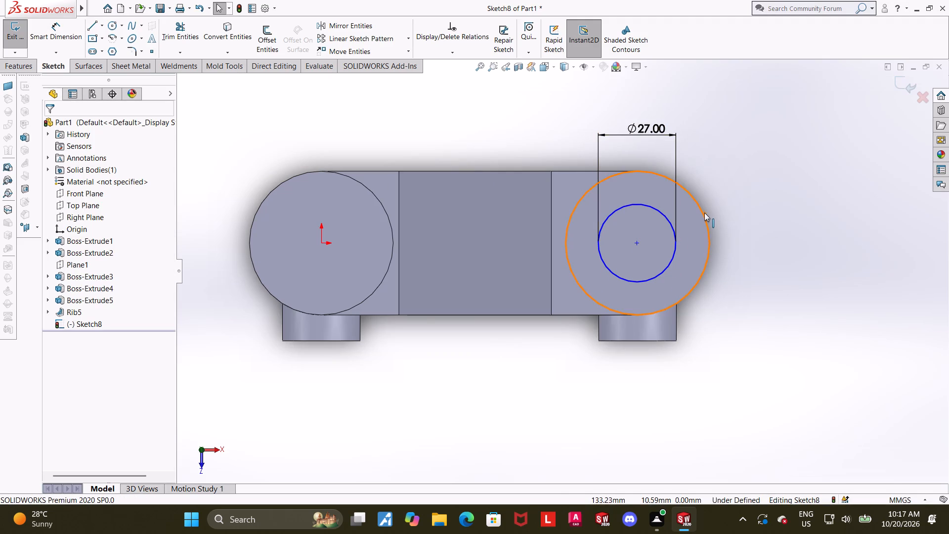
Make the 27 mm circle concentric with the upper cylinder's outer edge.
left_click(704, 213)
left_click(665, 216, "ctrl")
left_click(52, 334)
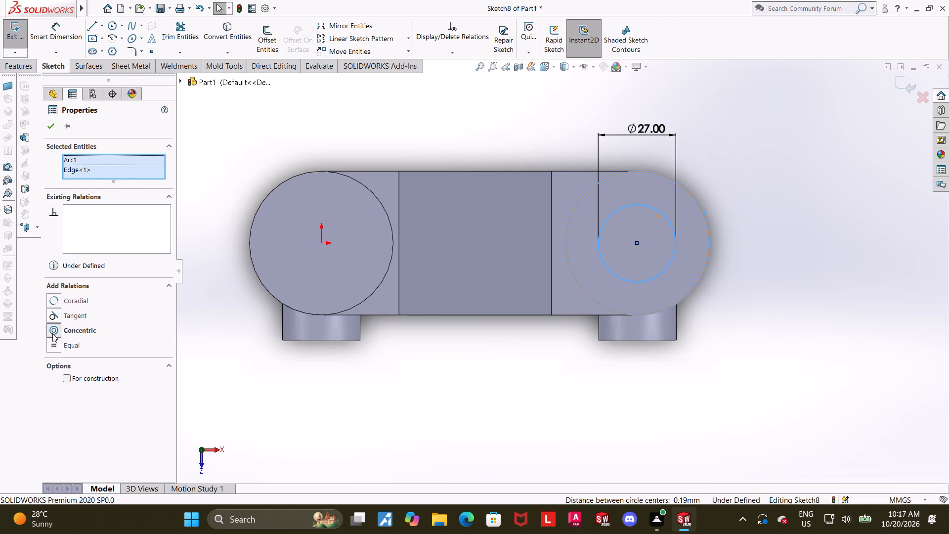
left_click(399, 402)
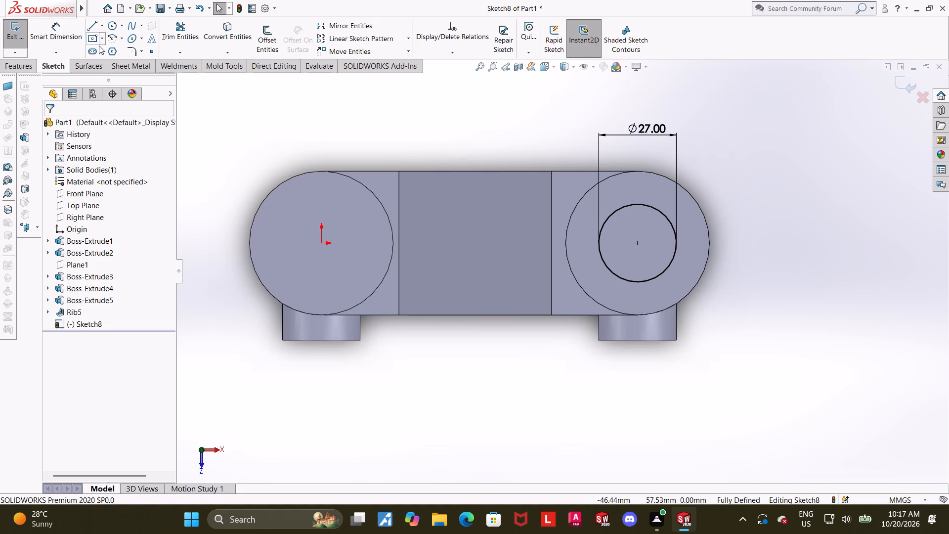
Draw a second circle in the same sketch over the lower cylinder, centred on the origin.
left_click(111, 24)
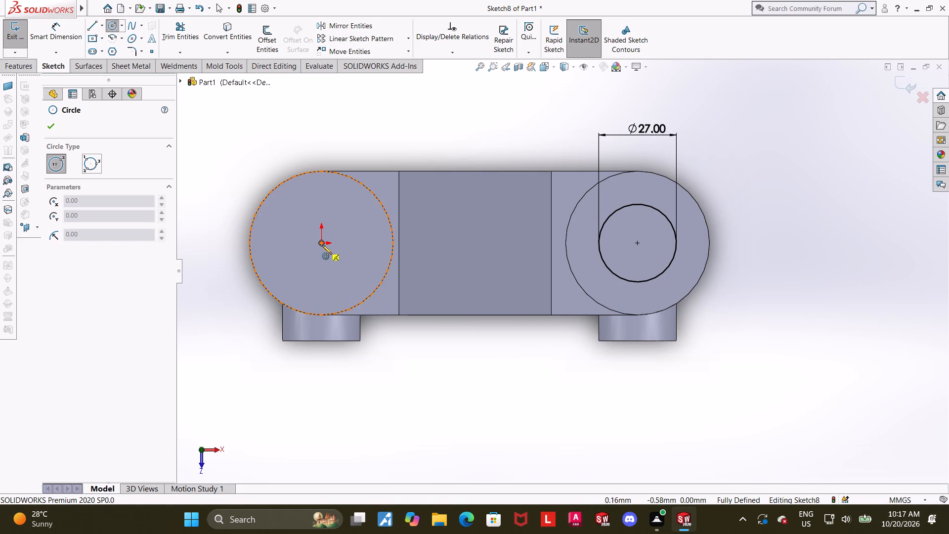
left_click(322, 245)
left_click(340, 204)
key("Escape")
key("Escape")
key("Escape")
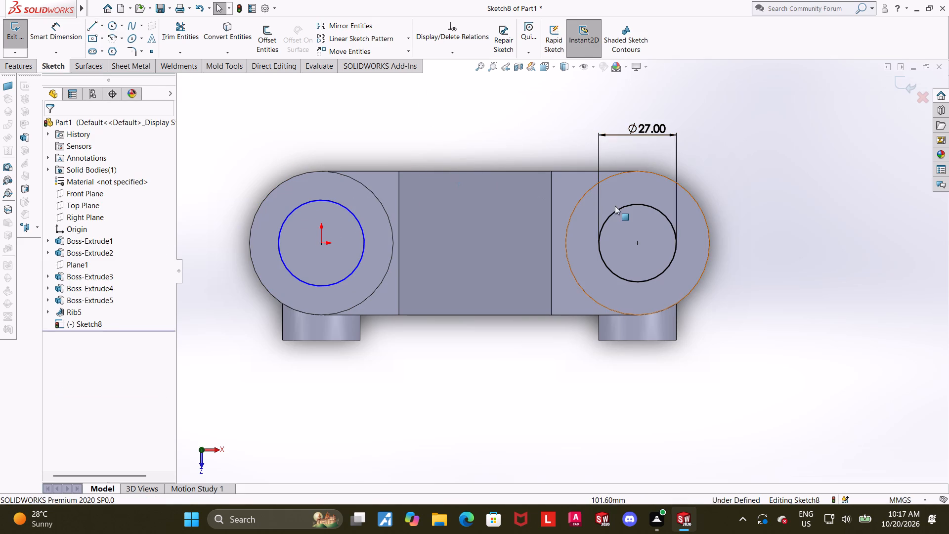
Make the lower cylinder's circle equal to the 27 mm circle and exit the sketch.
left_click(618, 207)
left_click(297, 207, "ctrl")
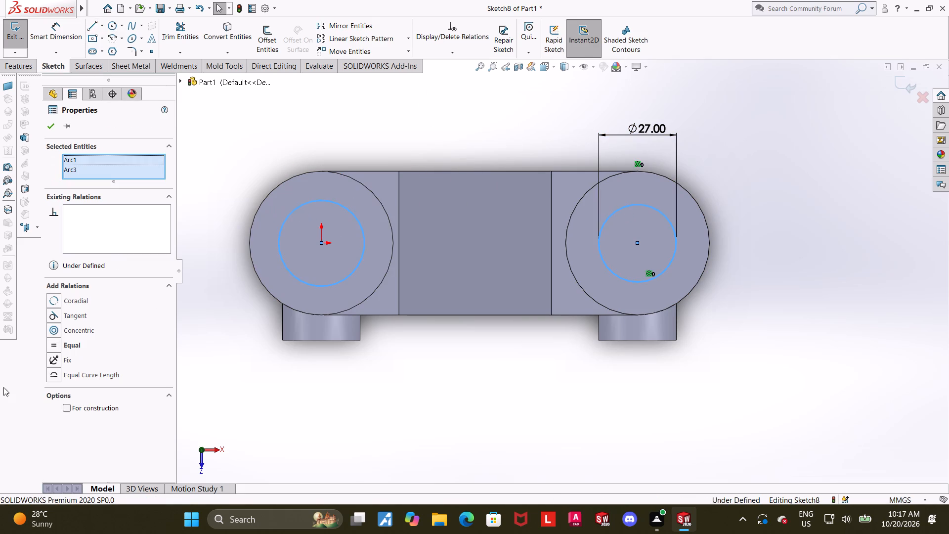
left_click(57, 342)
left_click(539, 396)
left_click(900, 84)
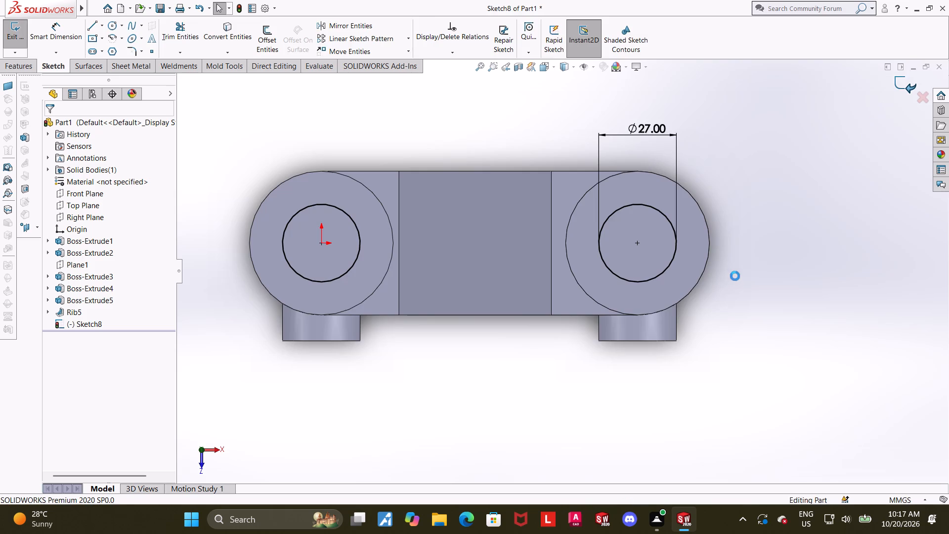
Cut both circles through all with Extruded Cut to bore the upper and lower cylinders.
middle_click_drag(723, 270, 721, 178)
left_click(176, 46)
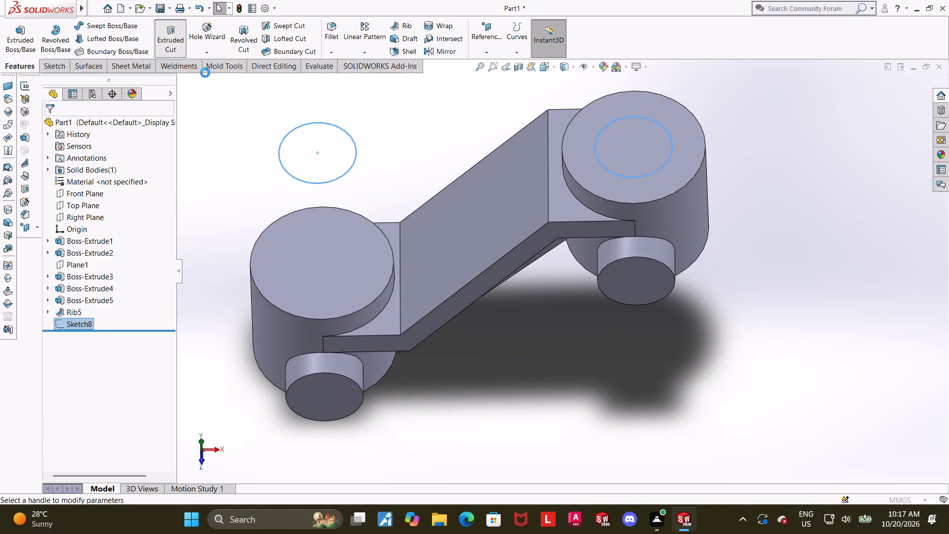
left_click(72, 196)
left_click(79, 211)
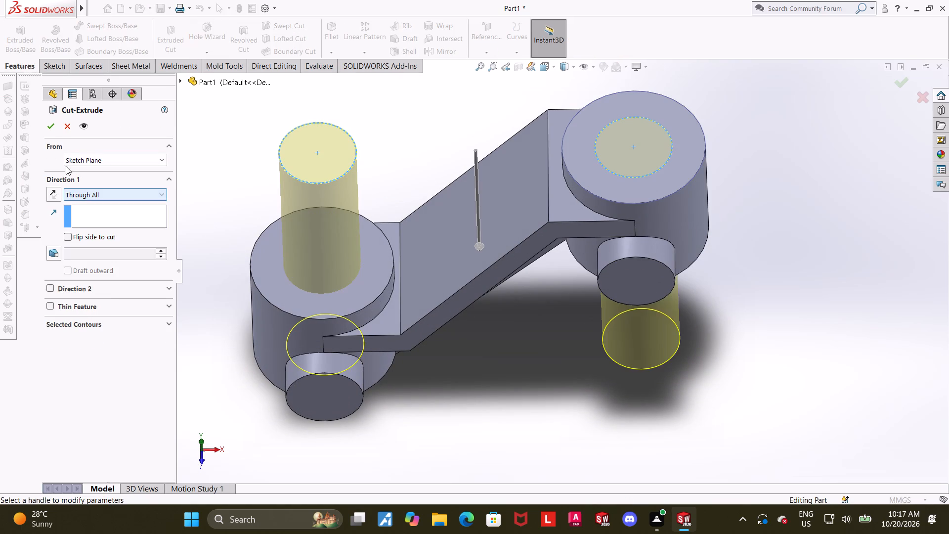
left_click(50, 131)
left_click(478, 435)
Start an M16 ISO tap drill hole with Hole Wizard, end condition Up To Next, and place a point on each boss's front face.
middle_click_drag(478, 423, 499, 336)
scroll(504, 343, "up", 2)
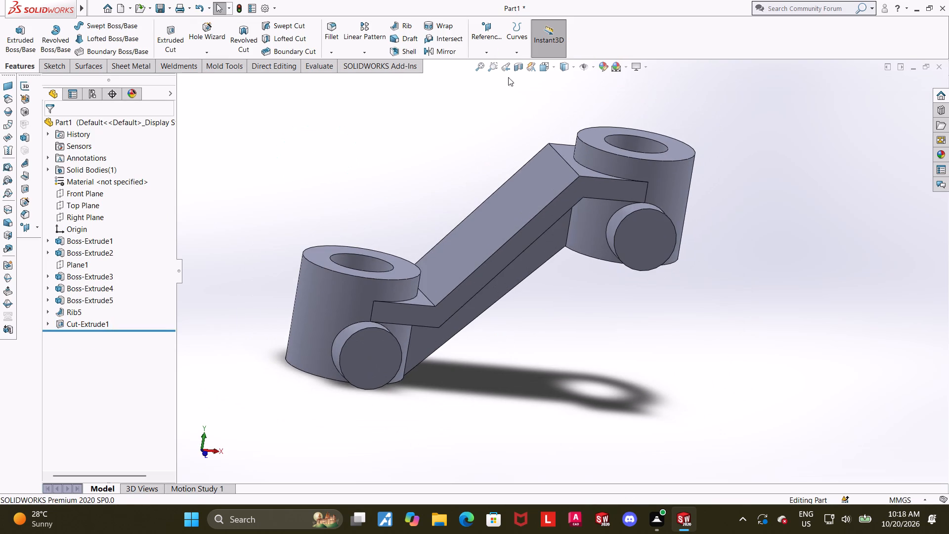
left_click(544, 65)
left_click(450, 302)
scroll(618, 341, "up", 1)
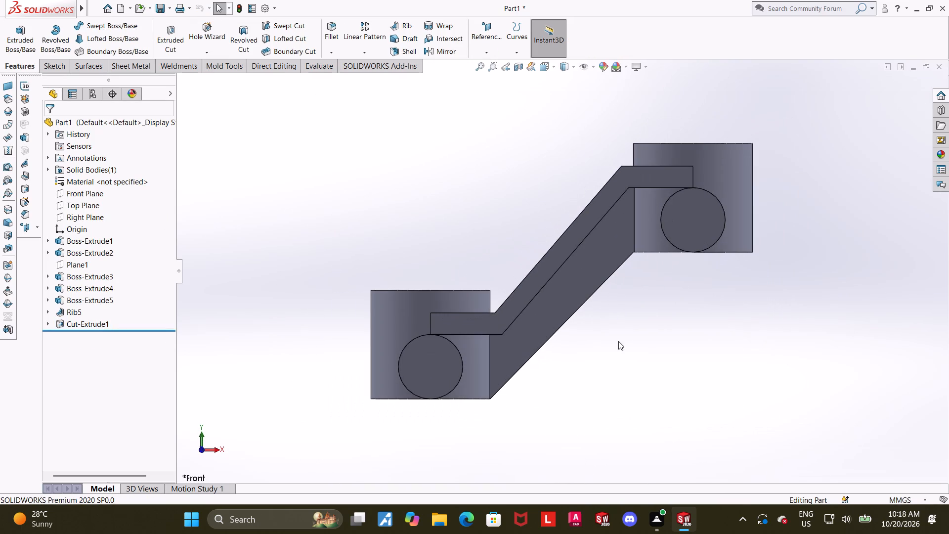
left_click(200, 32)
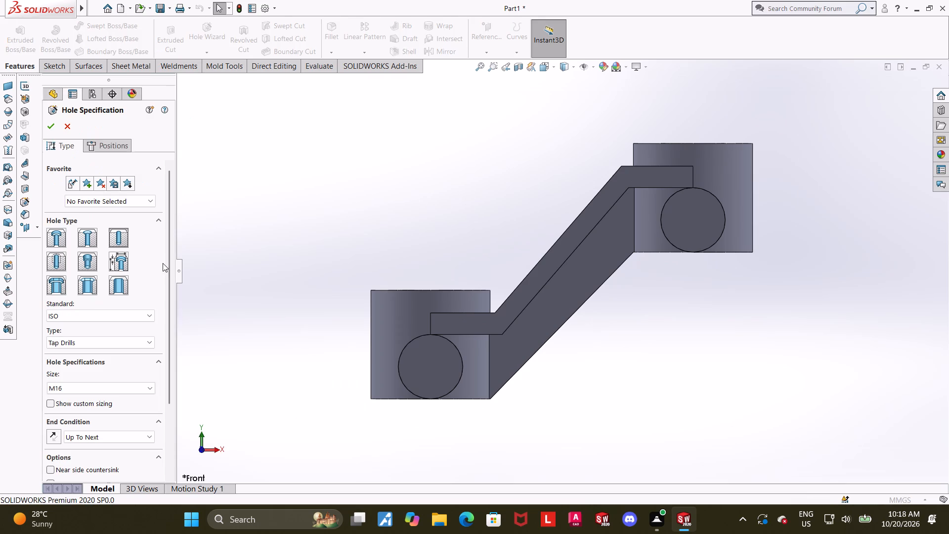
left_click_drag(170, 298, 169, 330)
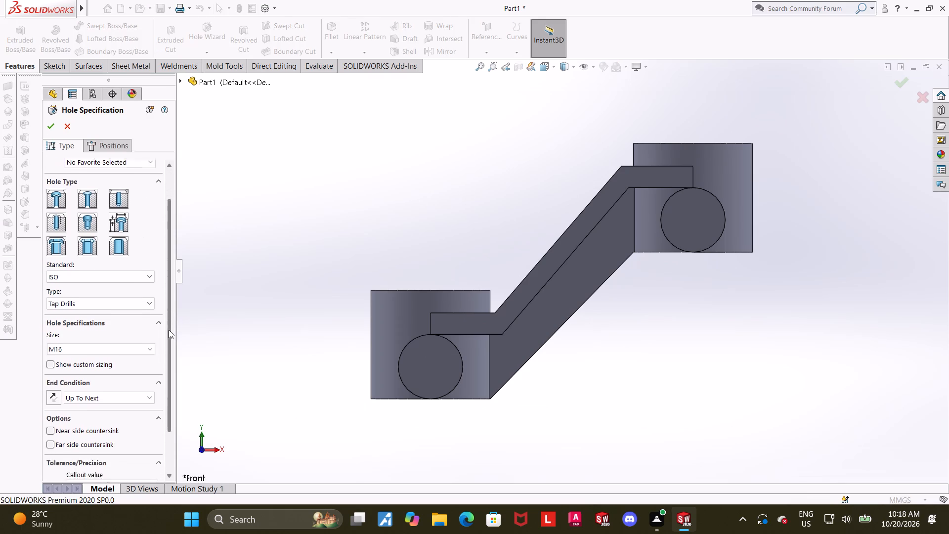
left_click_drag(169, 330, 160, 358)
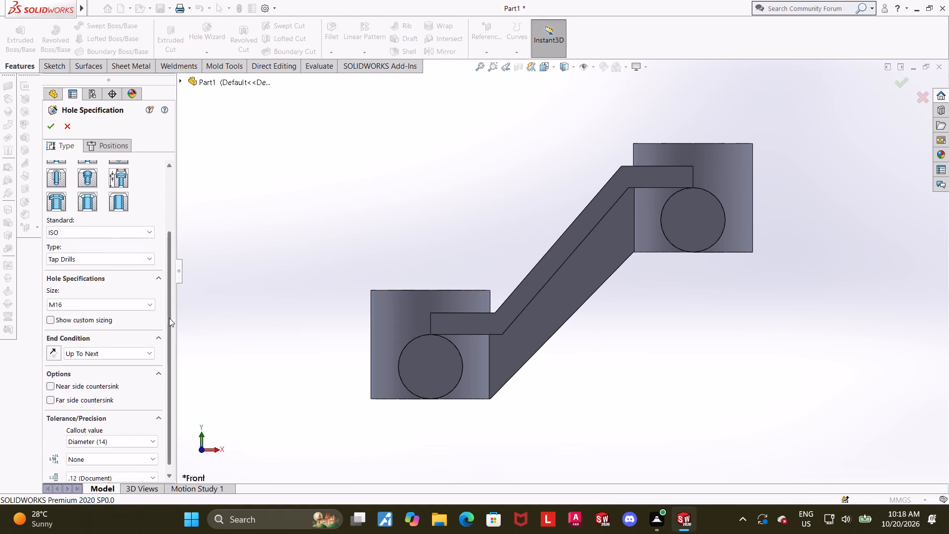
left_click_drag(169, 318, 172, 242)
left_click(106, 151)
left_click(118, 254)
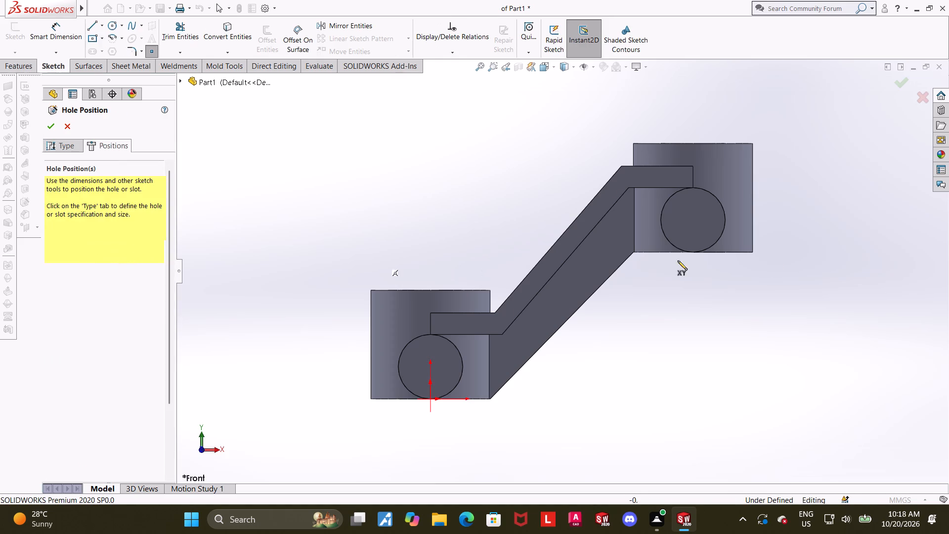
left_click(692, 220)
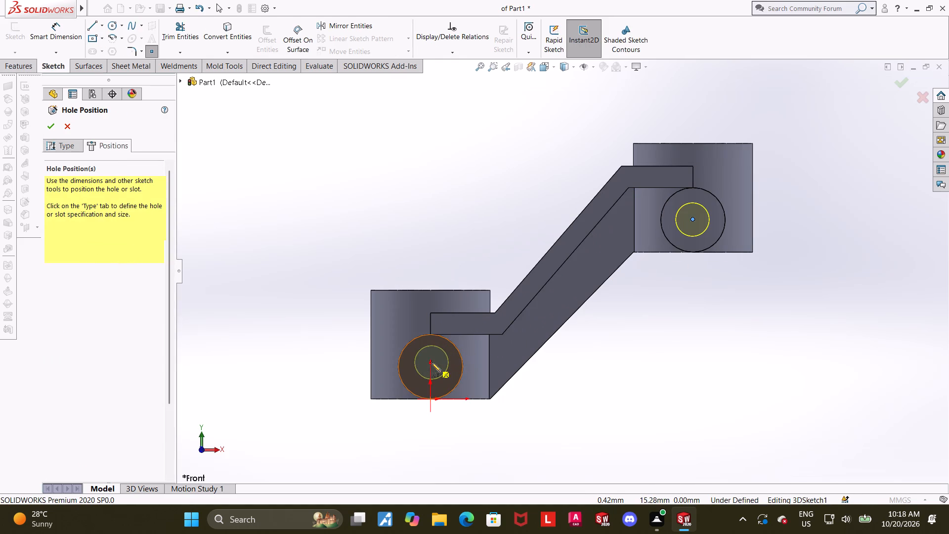
left_click(430, 366)
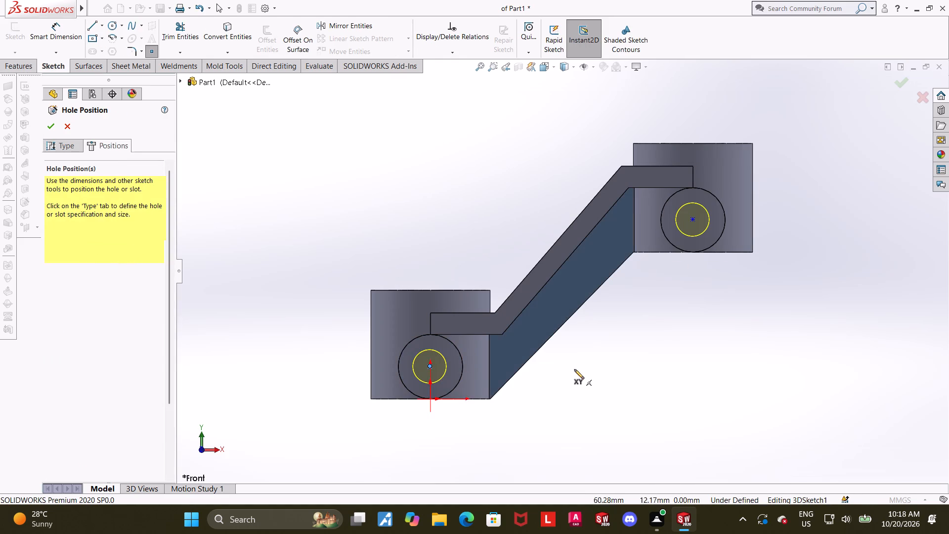
key("Escape")
key("Escape")
key("Escape")
Make each hole point concentric with the circular edge of its boss.
left_click(719, 201)
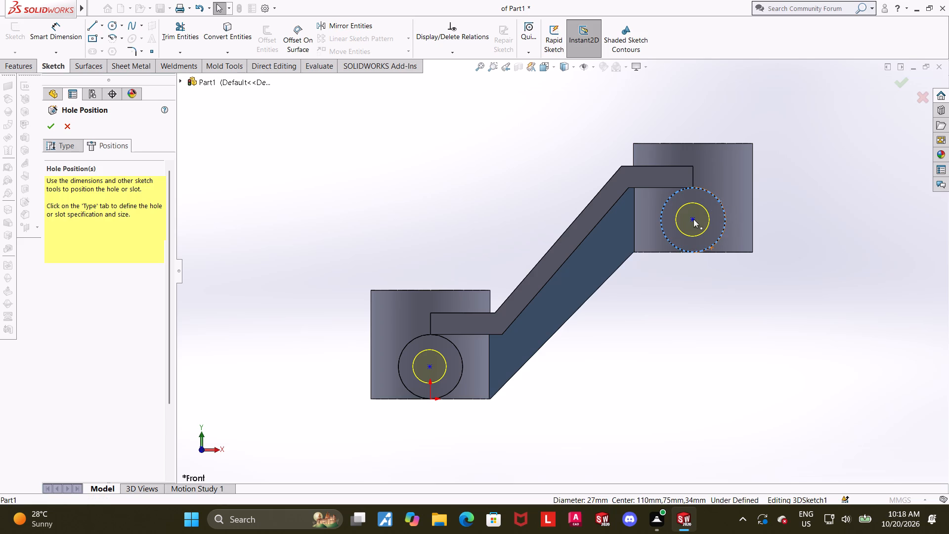
left_click(693, 219, "ctrl")
left_click(55, 298)
left_click(284, 378)
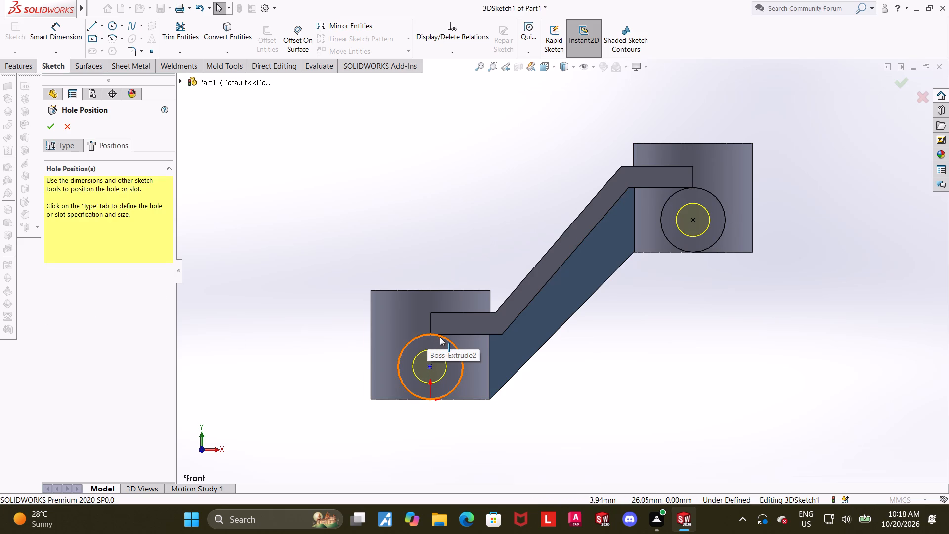
left_click(440, 337)
left_click(427, 366, "ctrl")
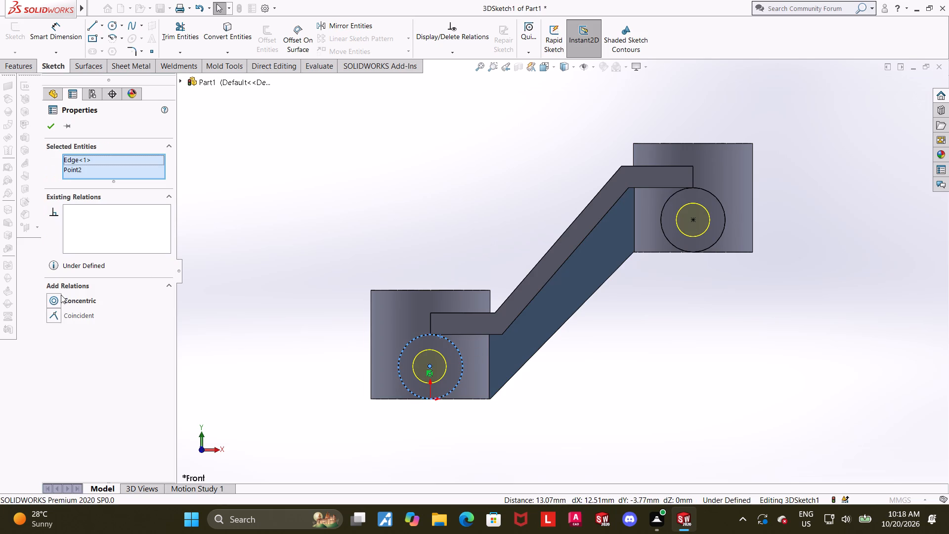
left_click(58, 299)
left_click(51, 131)
left_click(342, 210)
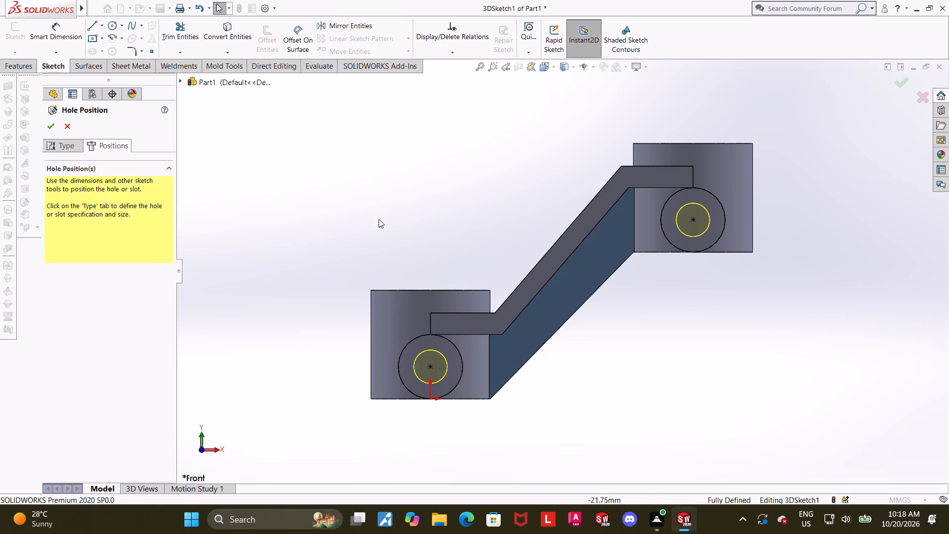
Accept the hole positions to create the M16 tap drill holes in both bosses.
scroll(472, 249, "up", 3)
scroll(730, 270, "down", 2)
middle_click_drag(726, 272, 713, 288)
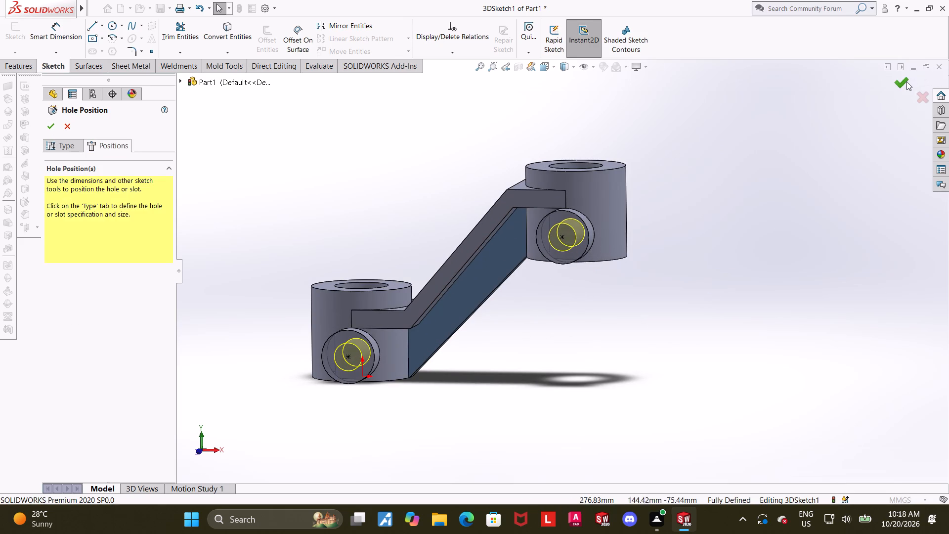
left_click(906, 82)
middle_click_drag(602, 192, 592, 311)
left_click(646, 348)
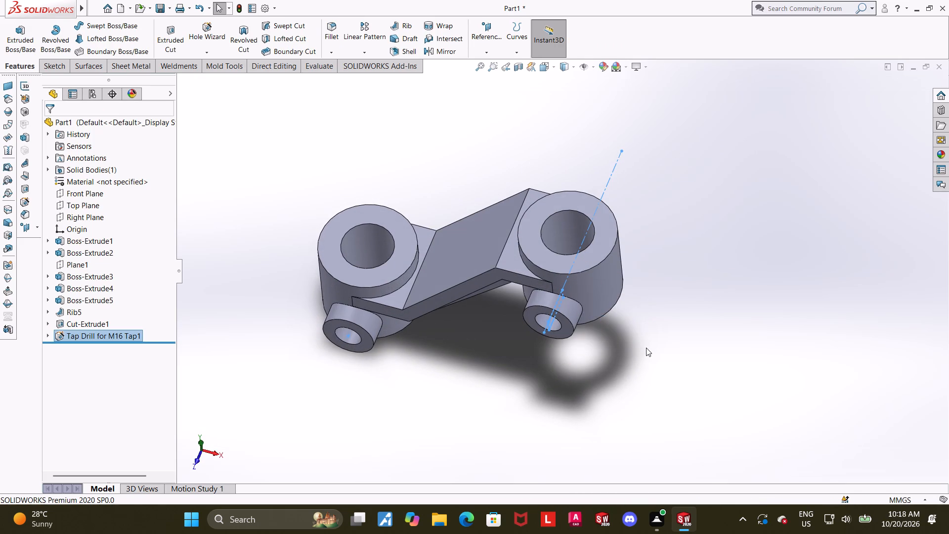
Chamfer the front edges of both tap drill holes with a distance of 2 mm at 45 degrees.
scroll(585, 321, "up", 1)
scroll(527, 331, "down", 3)
middle_click_drag(523, 331, 532, 253)
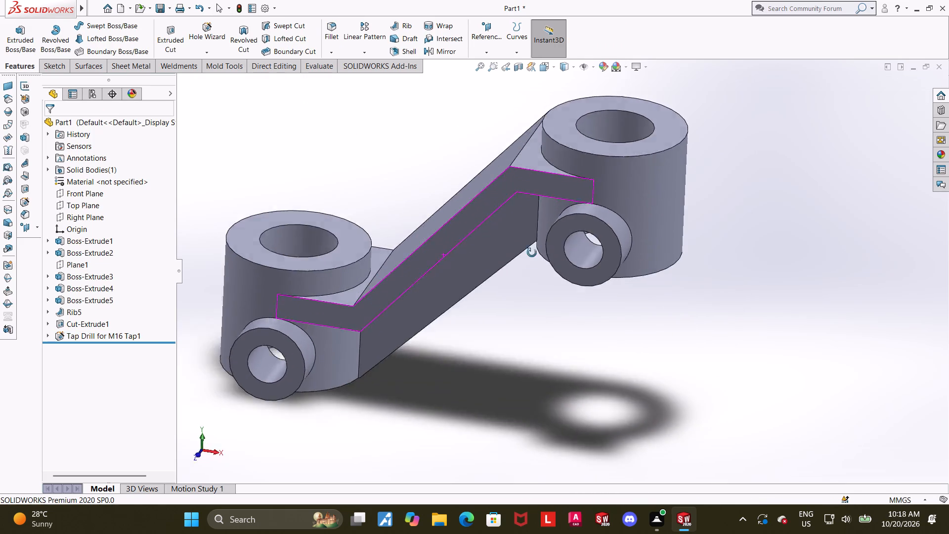
middle_click_drag(532, 253, 544, 293)
scroll(523, 307, "up", 3)
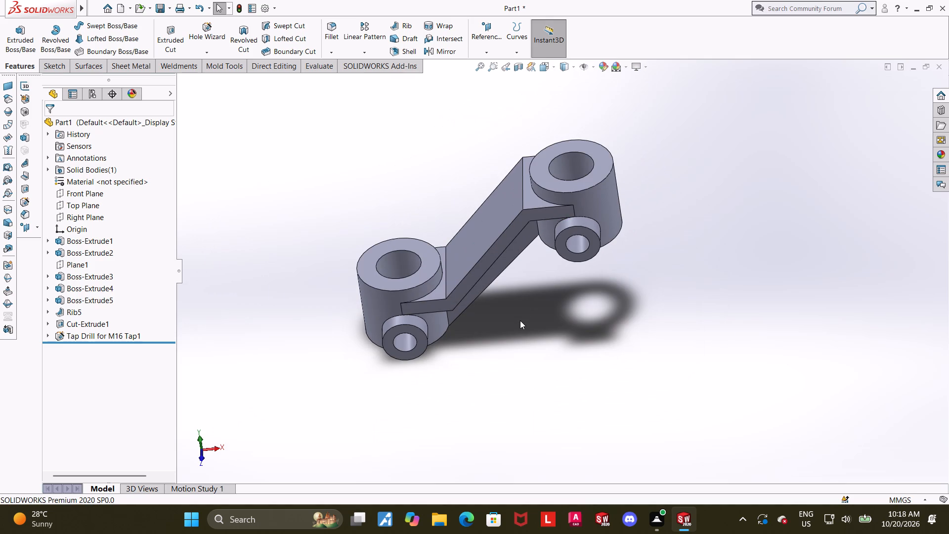
scroll(518, 326, "up", 1)
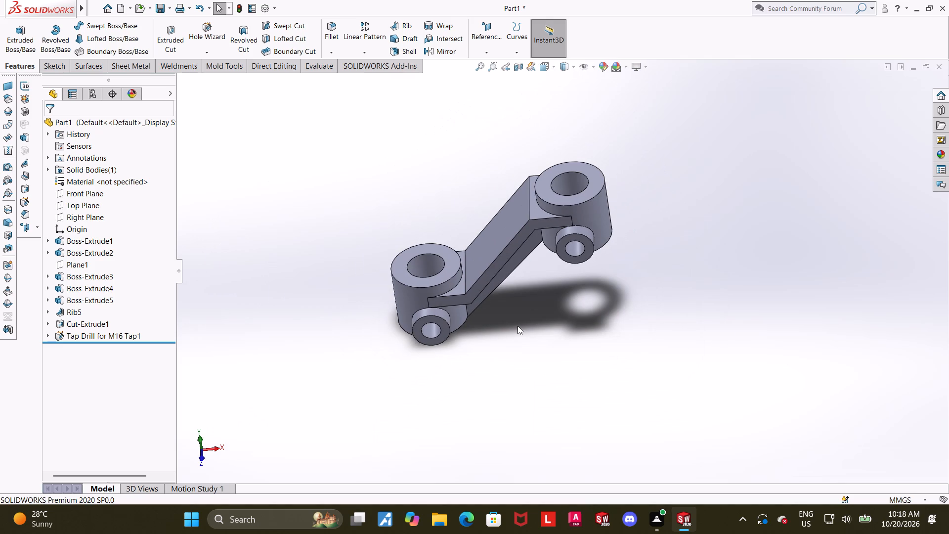
middle_click_drag(518, 326, 515, 266)
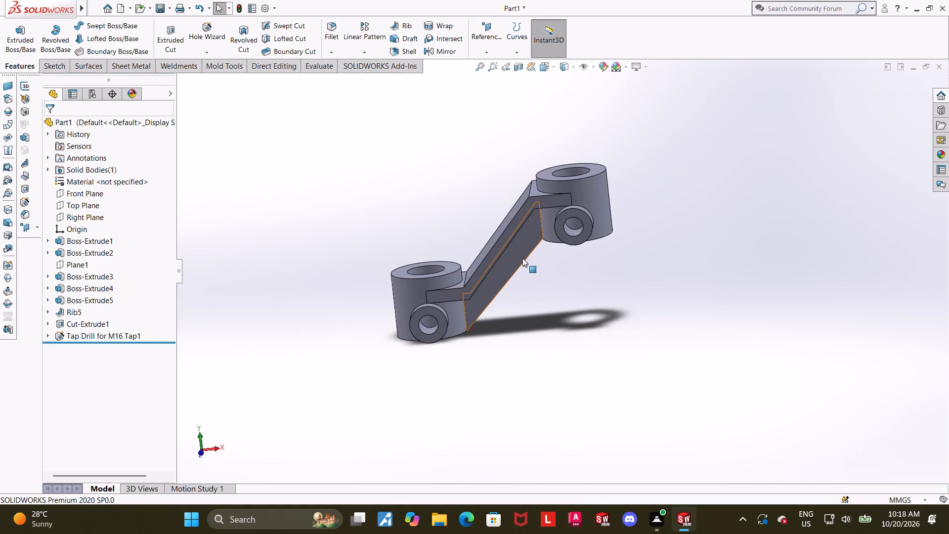
scroll(522, 258, "down", 2)
middle_click_drag(526, 261, 537, 271)
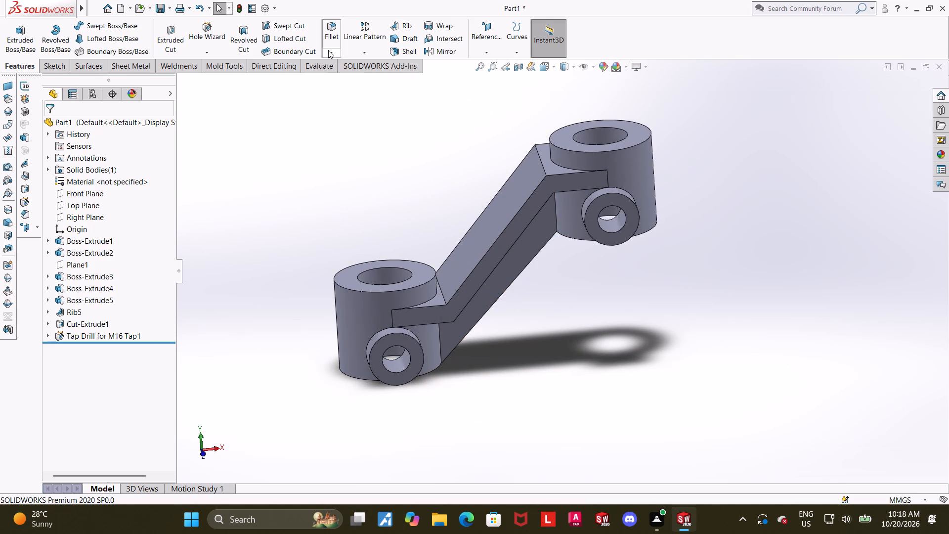
left_click(328, 50)
left_click(340, 73)
left_click(404, 349)
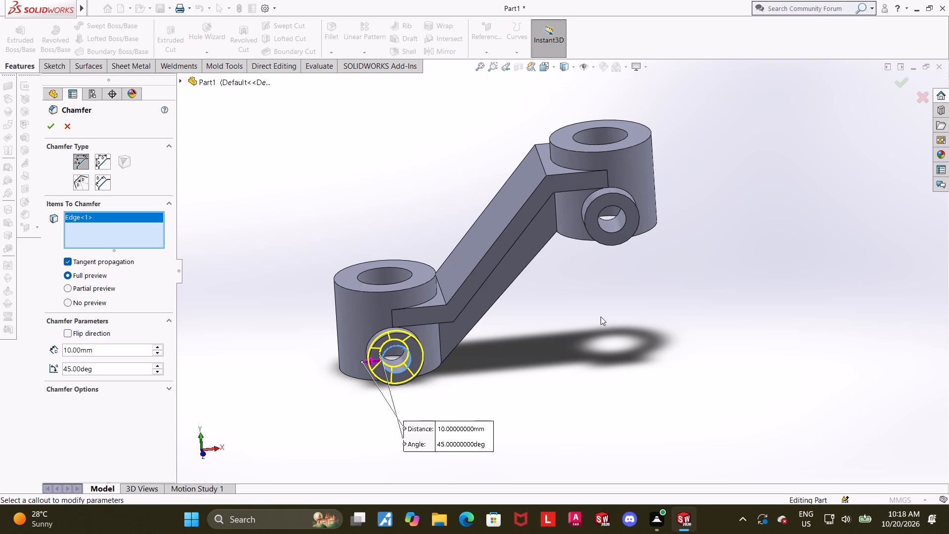
left_click(623, 211)
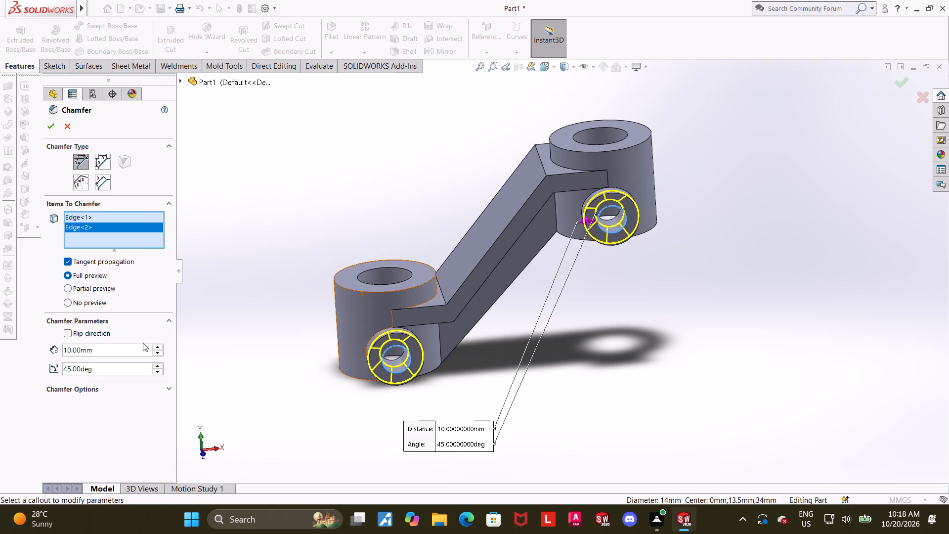
left_click_drag(110, 352, 13, 353)
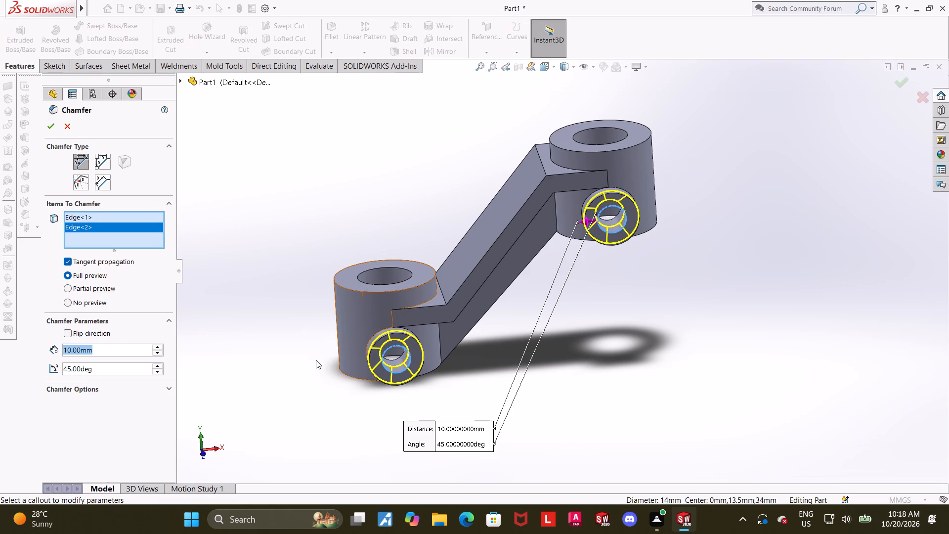
key("2")
key("Return")
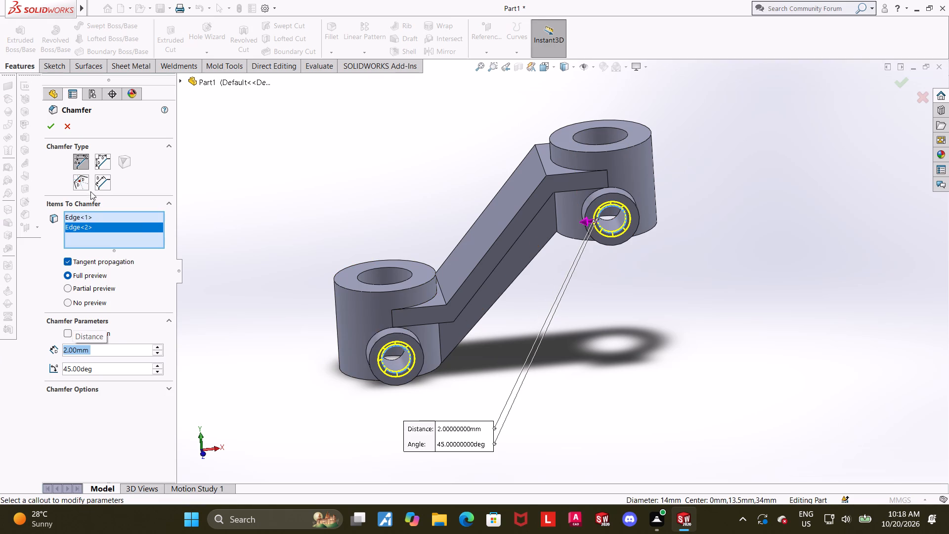
left_click(56, 131)
Fillet the outer front circular edges of both bosses with a 2 mm radius.
left_click(338, 30)
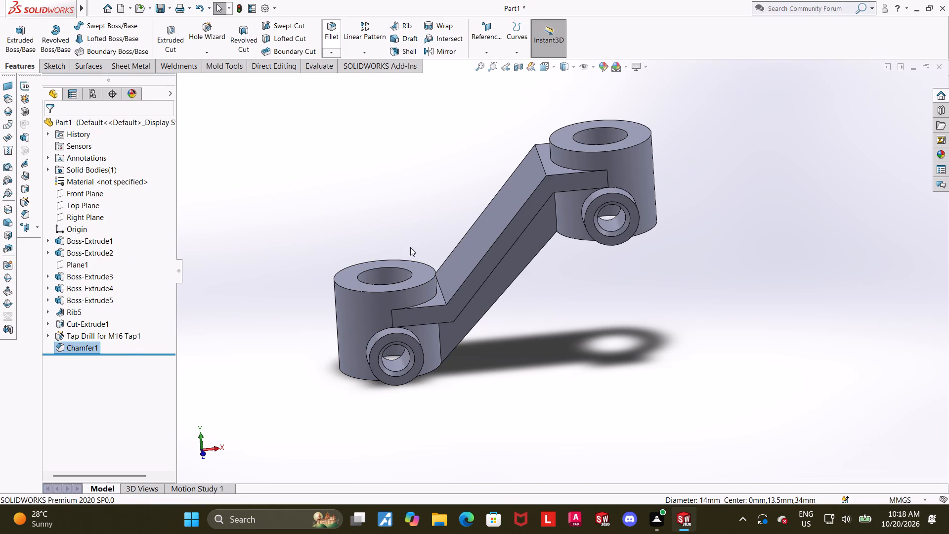
left_click(412, 337)
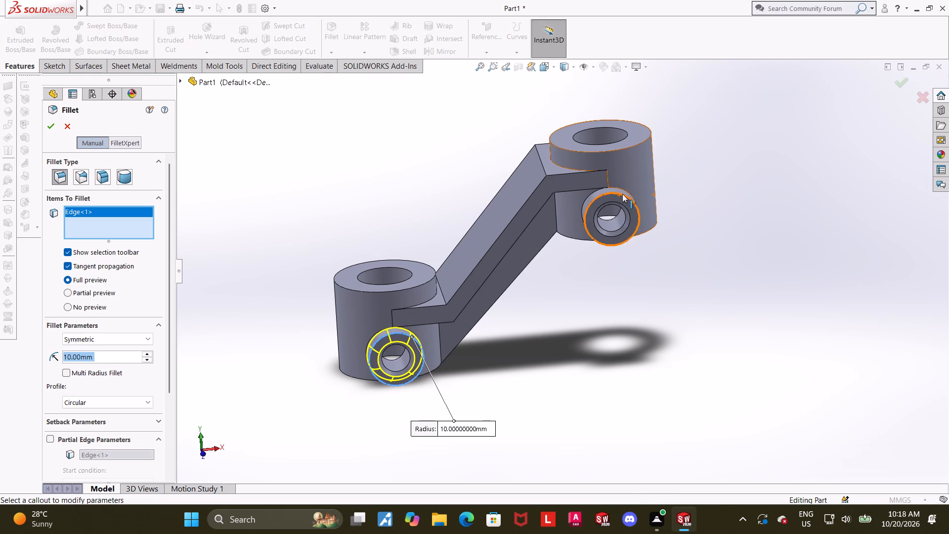
left_click(622, 194)
key("2")
key("Return")
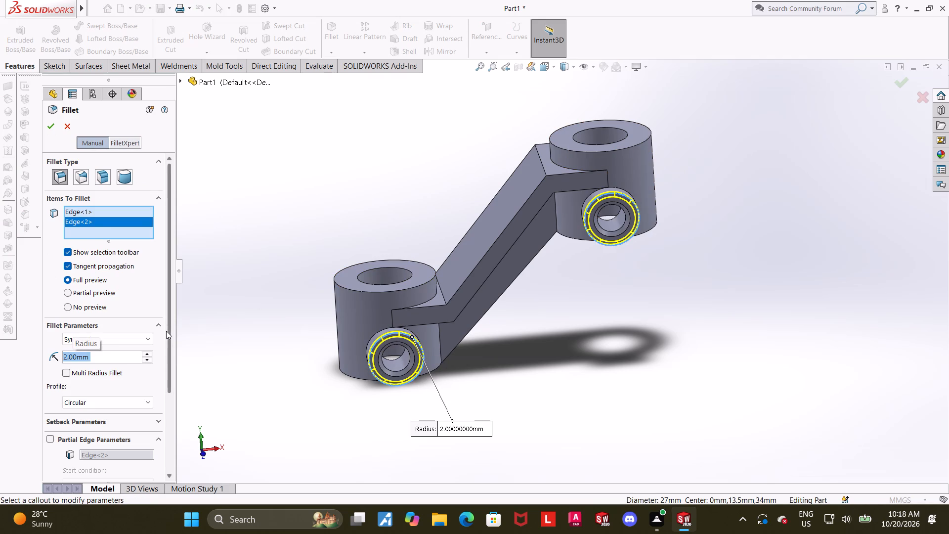
left_click(51, 127)
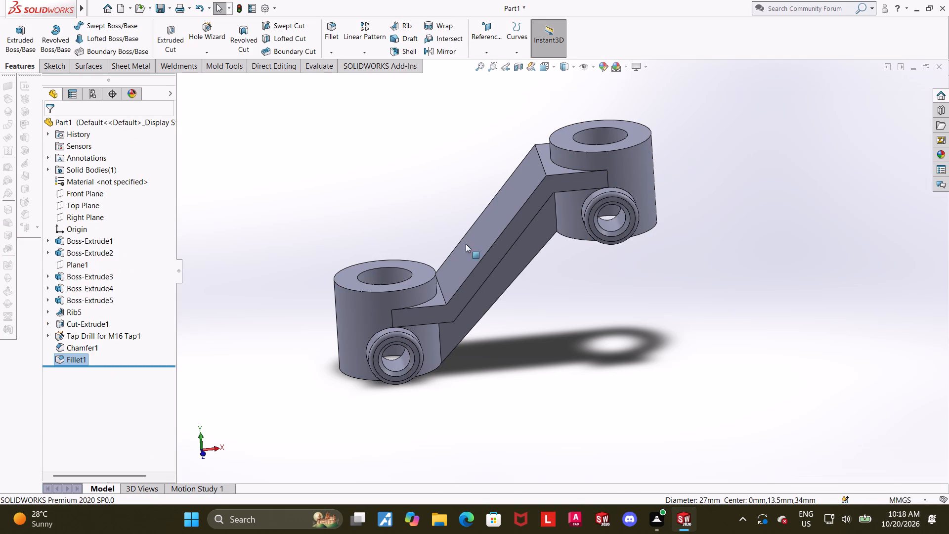
left_click(689, 317)
Show the part in the Top view with hidden lines visible.
scroll(708, 361, "up", 1)
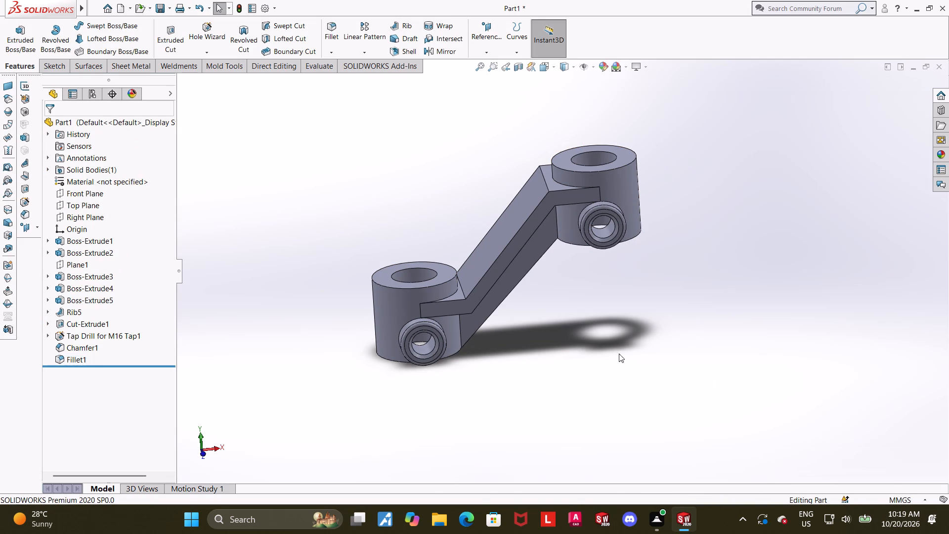
scroll(589, 351, "down", 2)
scroll(547, 353, "down", 1)
middle_click_drag(546, 353, 541, 423)
middle_click_drag(585, 321, 585, 356)
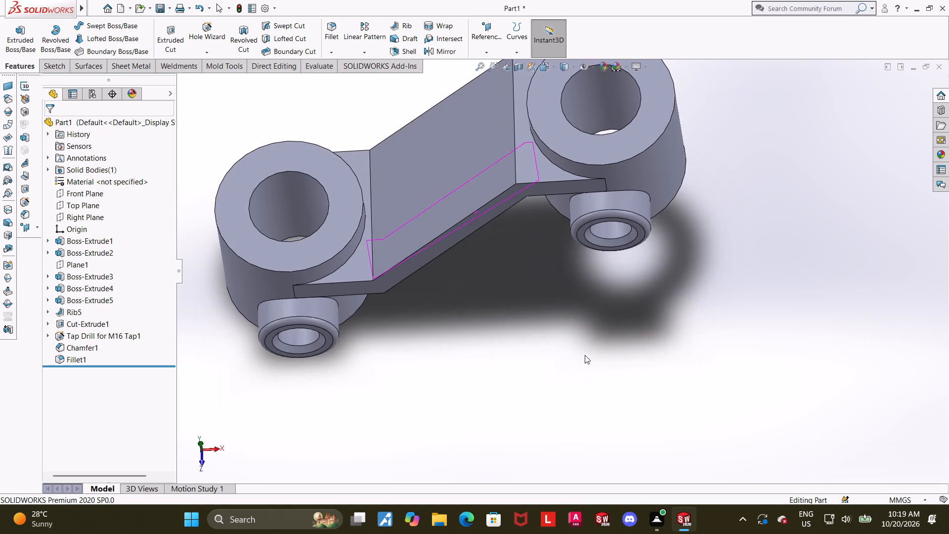
scroll(585, 355, "up", 2)
middle_click_drag(582, 334, 582, 357)
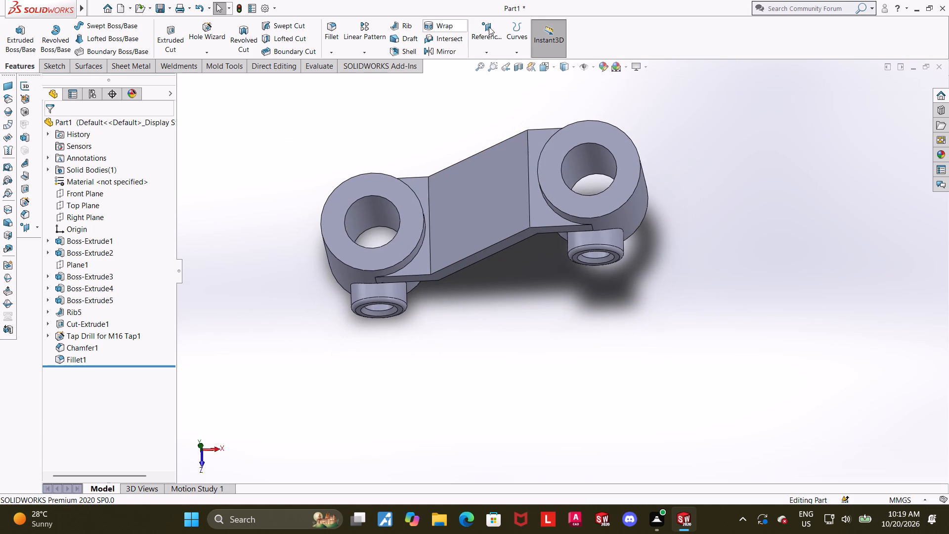
left_click(549, 66)
left_click(444, 291)
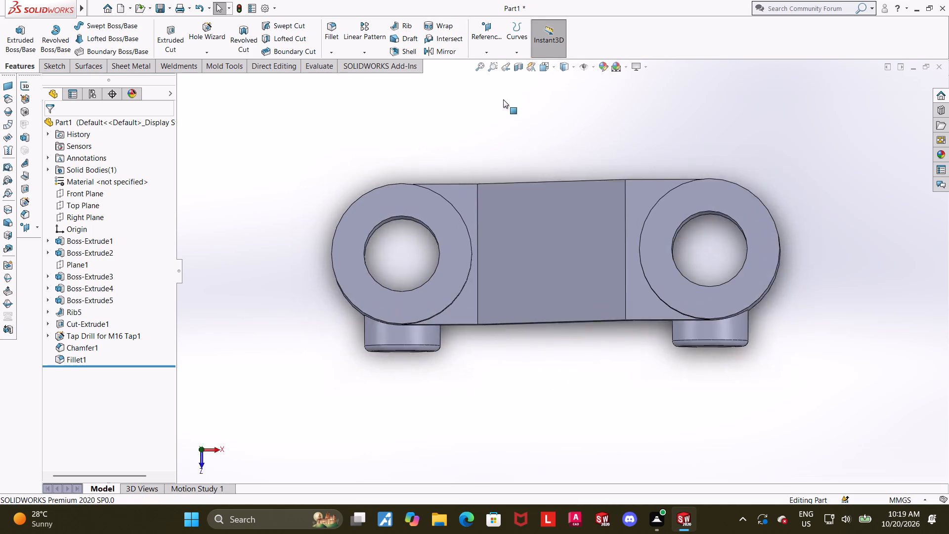
left_click(567, 70)
left_click(570, 125)
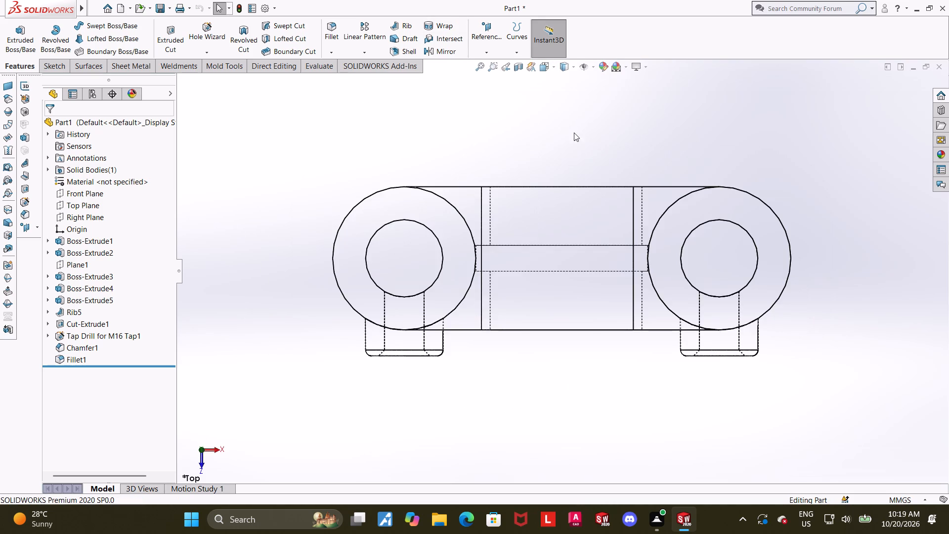
Examine the bores, boss holes and rib from several angles in the hidden-lines display.
scroll(756, 210, "up", 2)
scroll(732, 284, "down", 1)
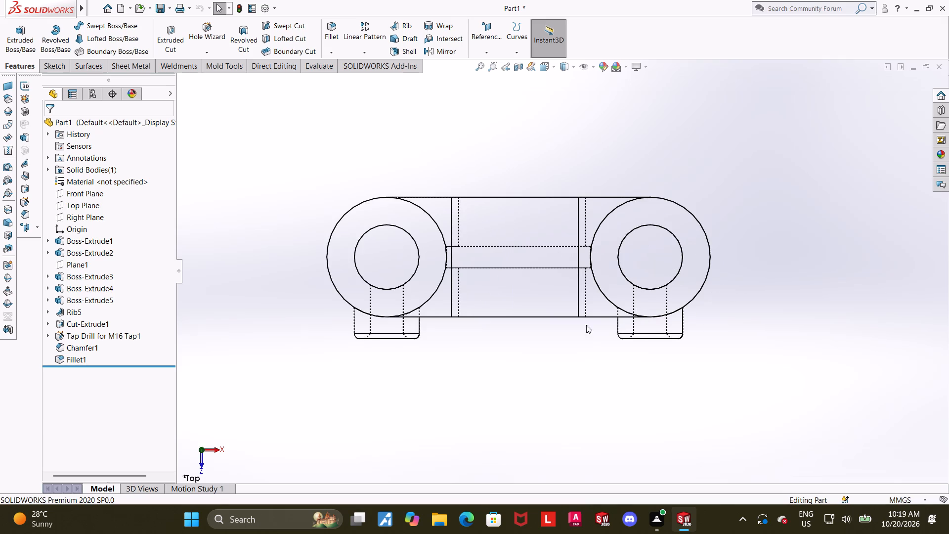
scroll(577, 347, "down", 1)
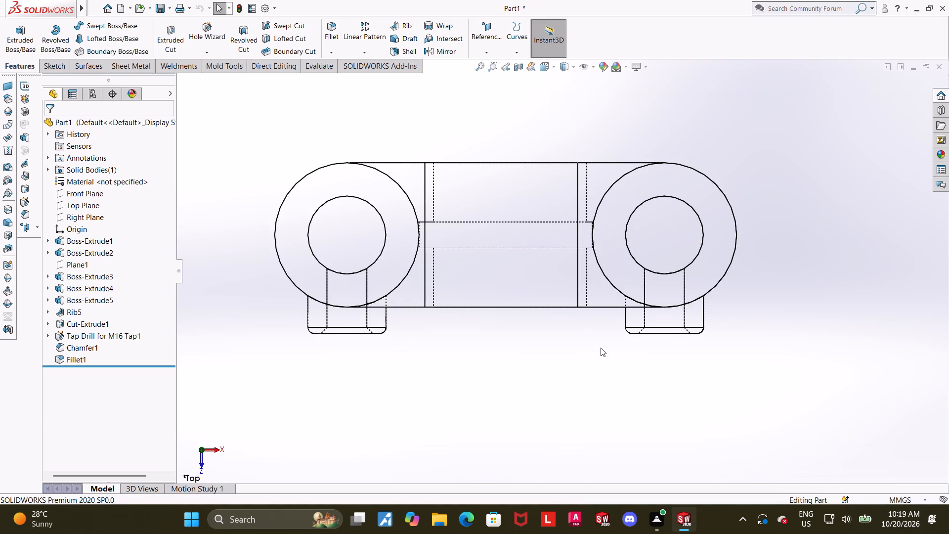
scroll(601, 348, "down", 1)
scroll(601, 348, "up", 1)
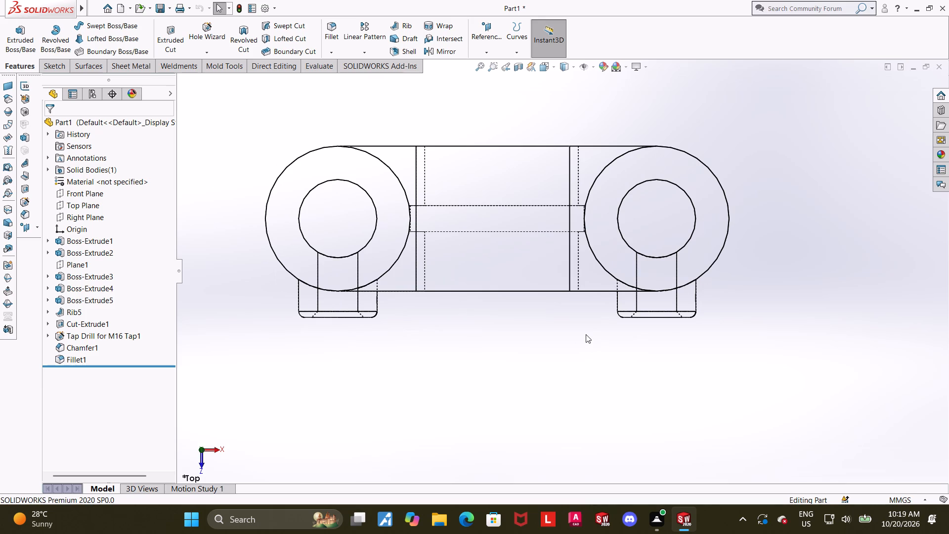
middle_click_drag(695, 333, 690, 245)
scroll(690, 244, "up", 4)
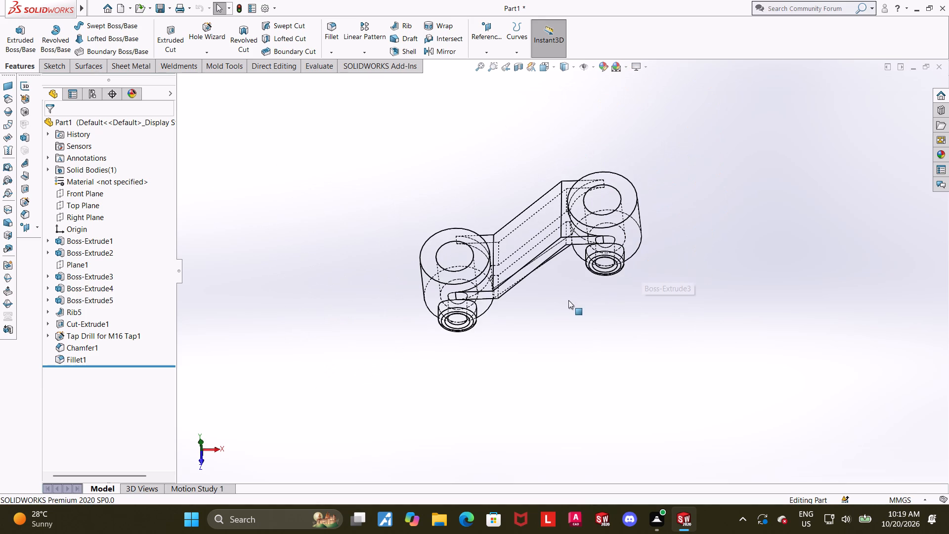
middle_click_drag(564, 265, 563, 135)
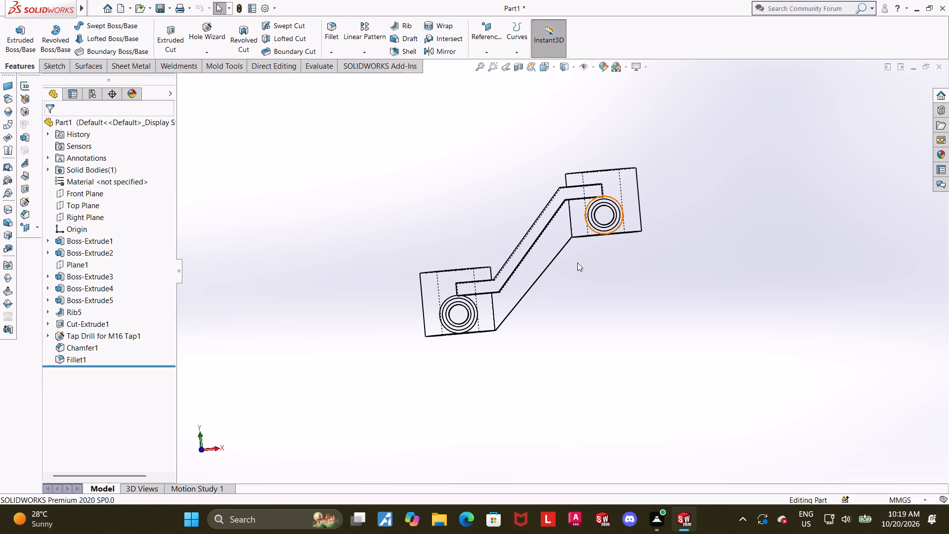
middle_click_drag(577, 265, 575, 143)
scroll(575, 200, "up", 2)
scroll(573, 225, "down", 3)
middle_click_drag(570, 228, 646, 396)
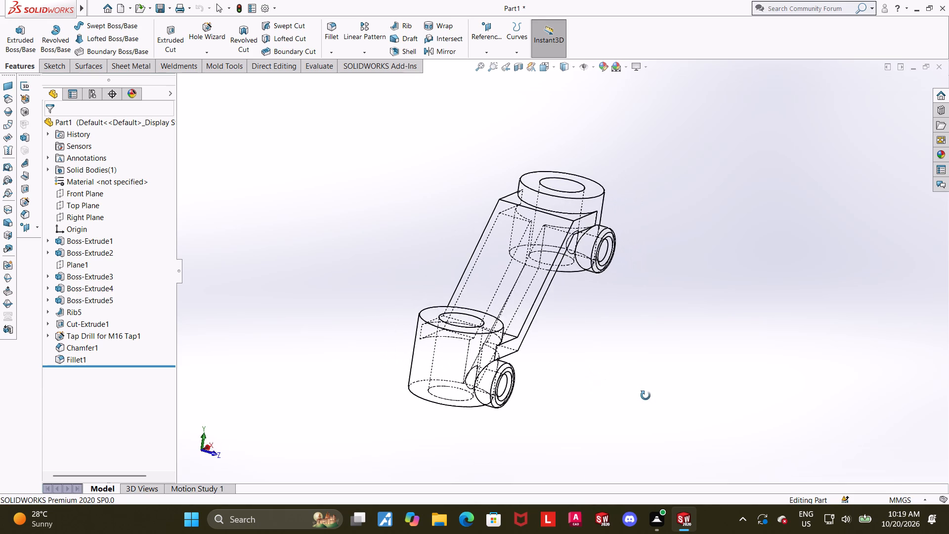
middle_click_drag(646, 396, 647, 397)
middle_click_drag(560, 212, 560, 209)
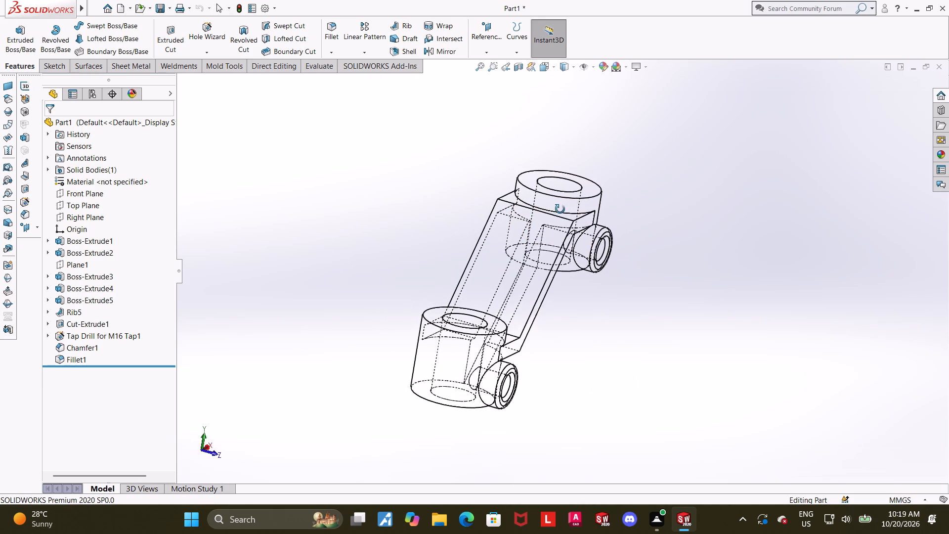
middle_click_drag(560, 209, 515, 207)
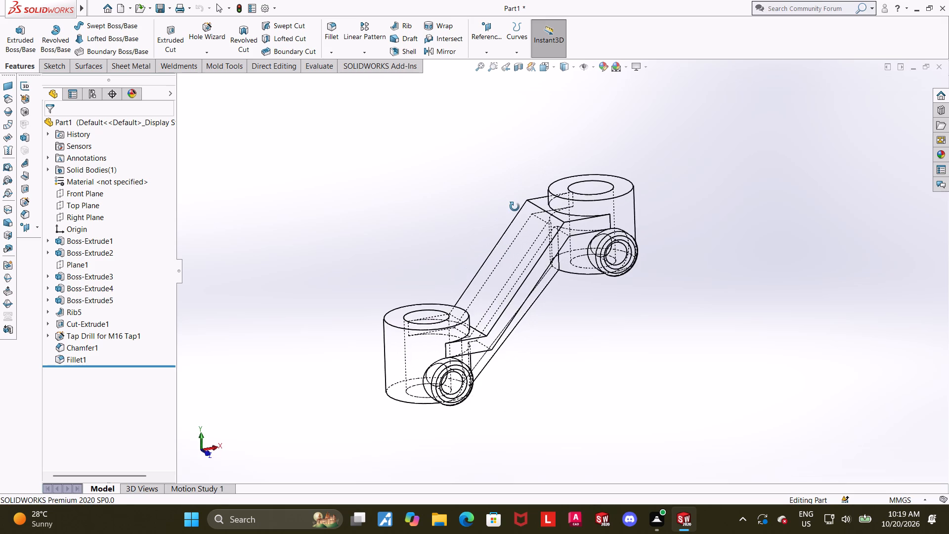
middle_click_drag(515, 207, 515, 402)
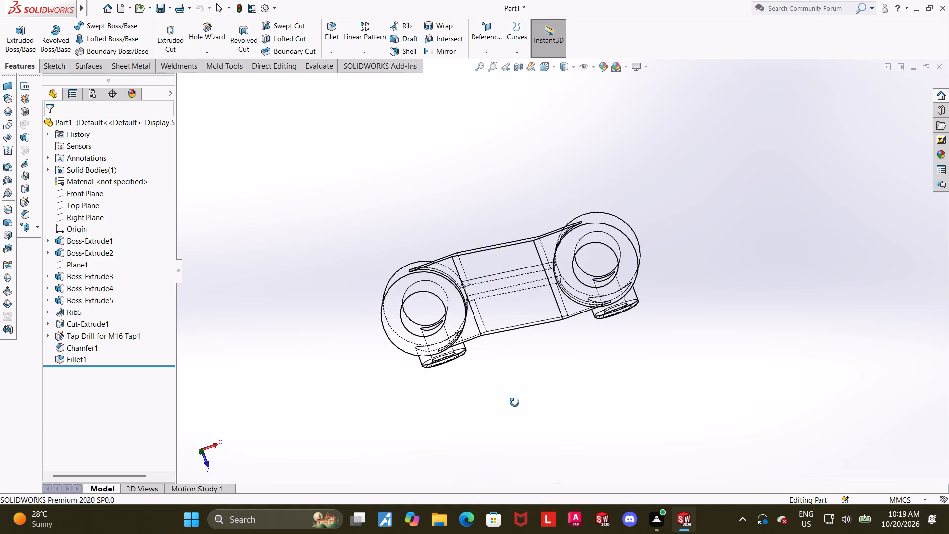
middle_click_drag(515, 402, 520, 404)
middle_click_drag(518, 278, 494, 400)
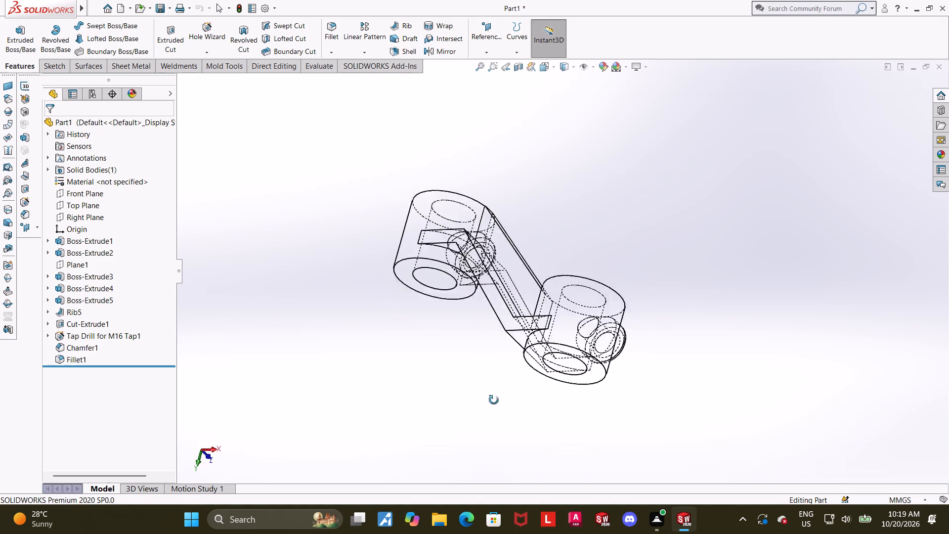
middle_click_drag(494, 400, 514, 168)
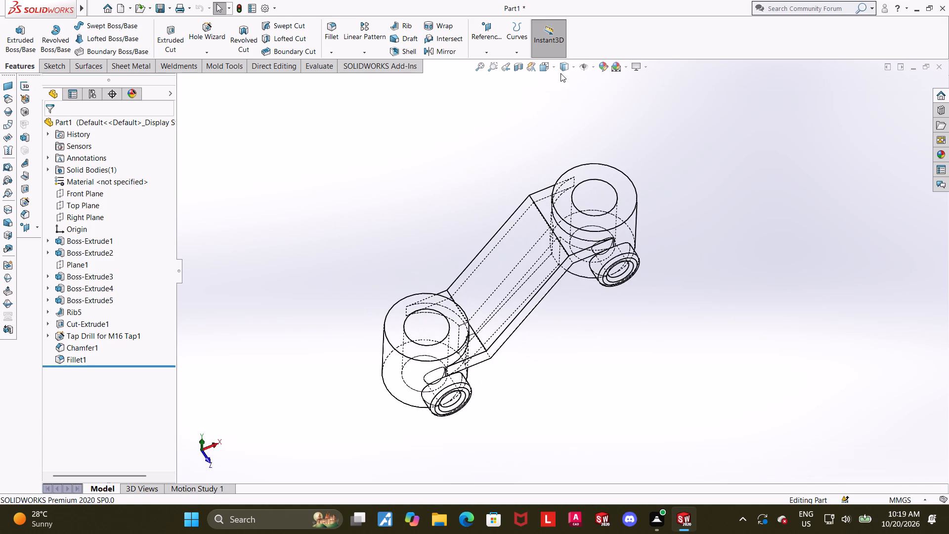
Return the display to shaded with edges and orient the part to the Top view.
left_click(562, 70)
left_click(565, 80)
left_click(543, 67)
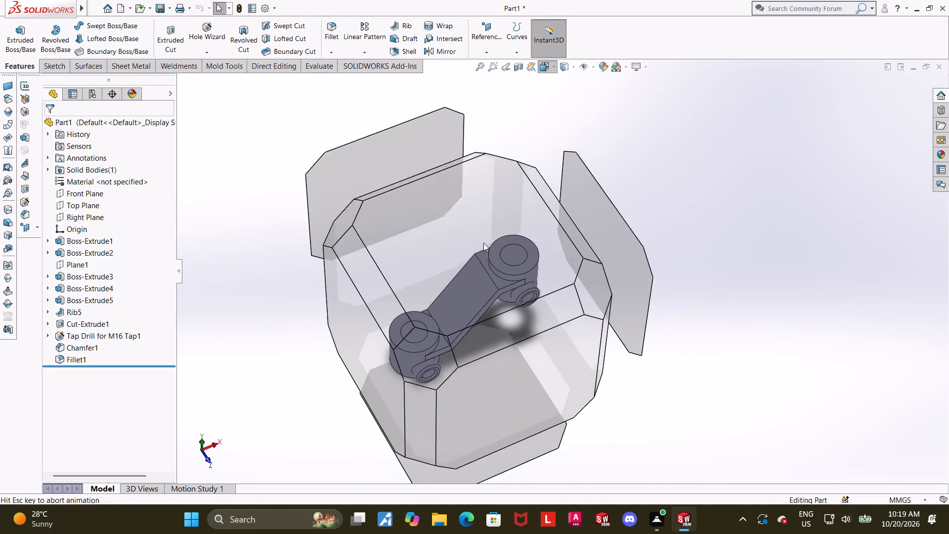
left_click(452, 267)
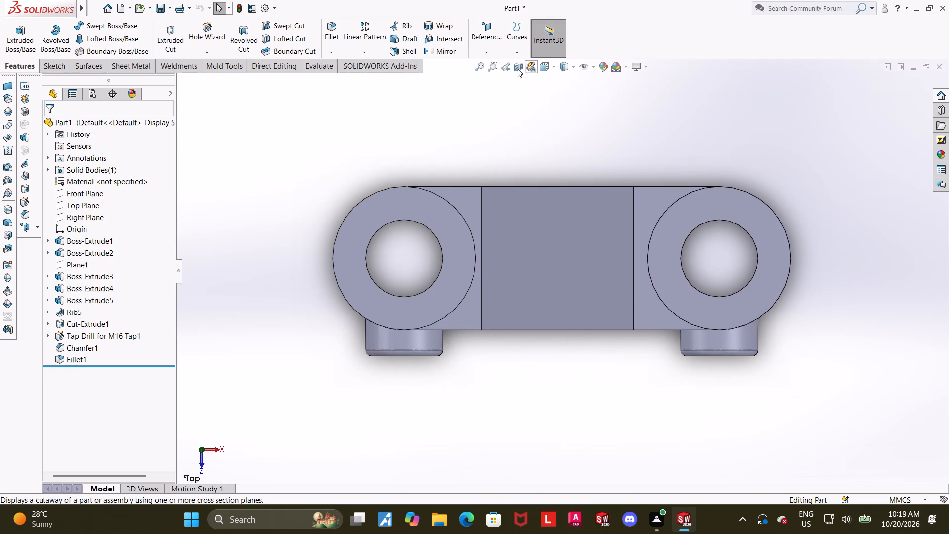
Apply a planar section view through the part on the Top Plane with 0 mm offset.
left_click(518, 68)
left_click(85, 332)
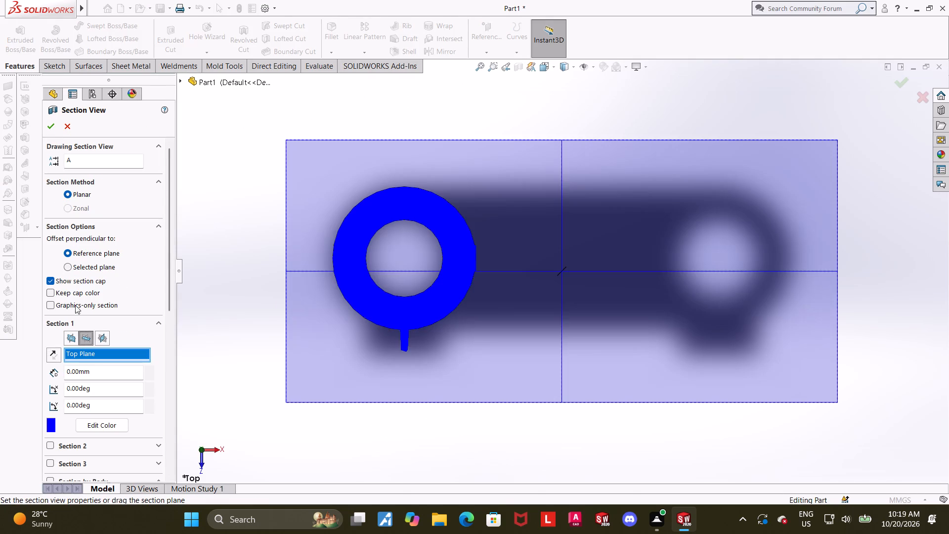
left_click(46, 128)
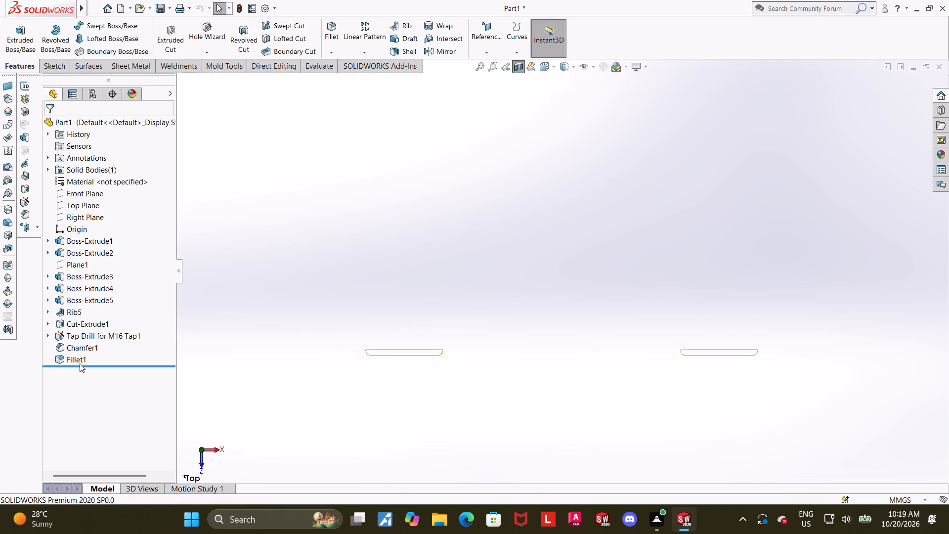
Turn off the Top Plane section view so the whole part is displayed.
key("ctrl+z")
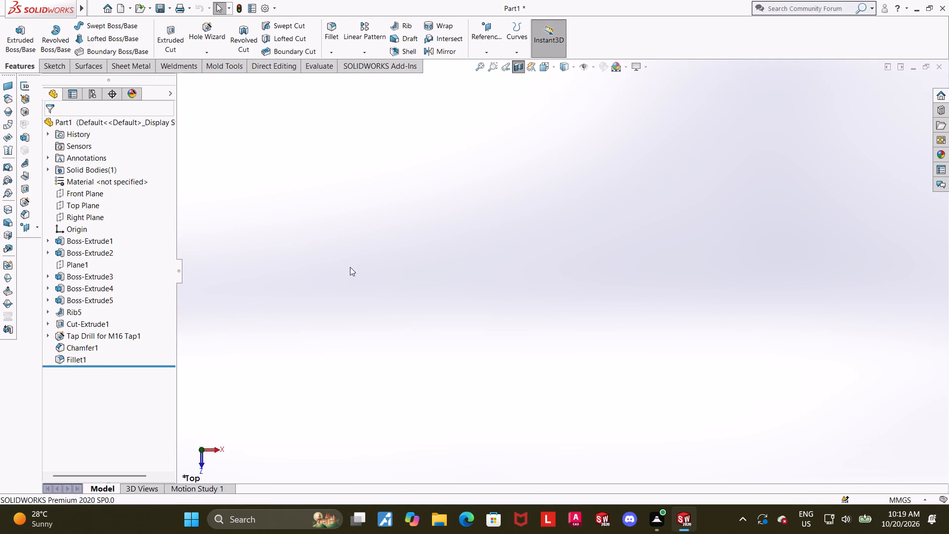
left_click(356, 286)
left_click(521, 65)
scroll(471, 300, "up", 2)
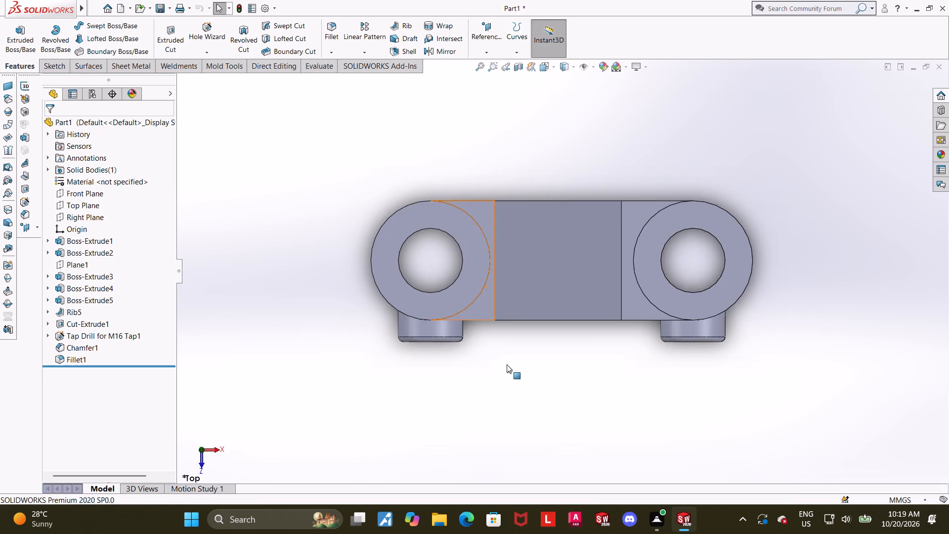
Apply a planar section view through the part on the Top Plane with 12 mm offset.
middle_click_drag(507, 363, 505, 218)
left_click(515, 67)
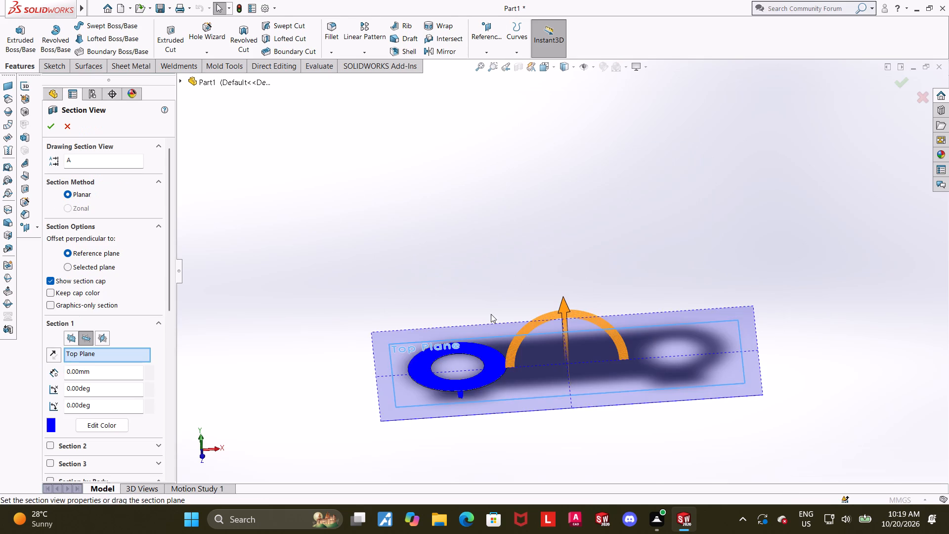
middle_click_drag(491, 314, 487, 292)
left_click_drag(562, 314, 565, 267)
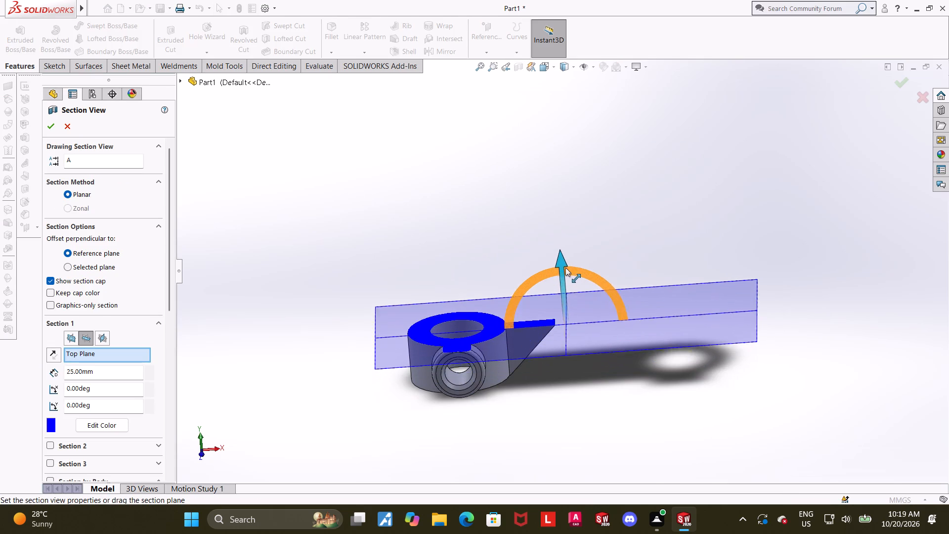
left_click_drag(565, 267, 567, 291)
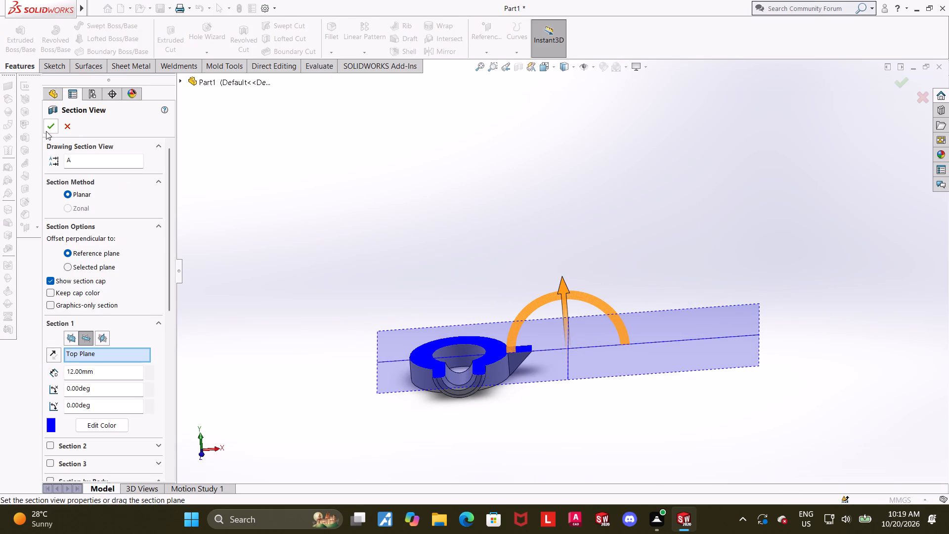
left_click(47, 129)
left_click(328, 232)
Examine the sectioned lower cylinder, its boss hole, chamfer and fillet from above and at an angle.
middle_click_drag(386, 221, 389, 320)
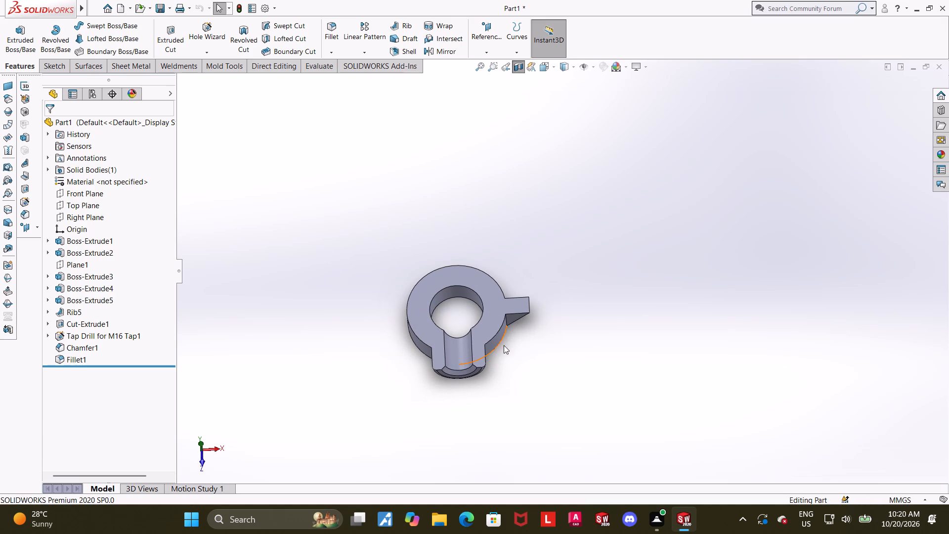
scroll(500, 351, "down", 2)
middle_click_drag(486, 348, 485, 367)
scroll(476, 368, "down", 4)
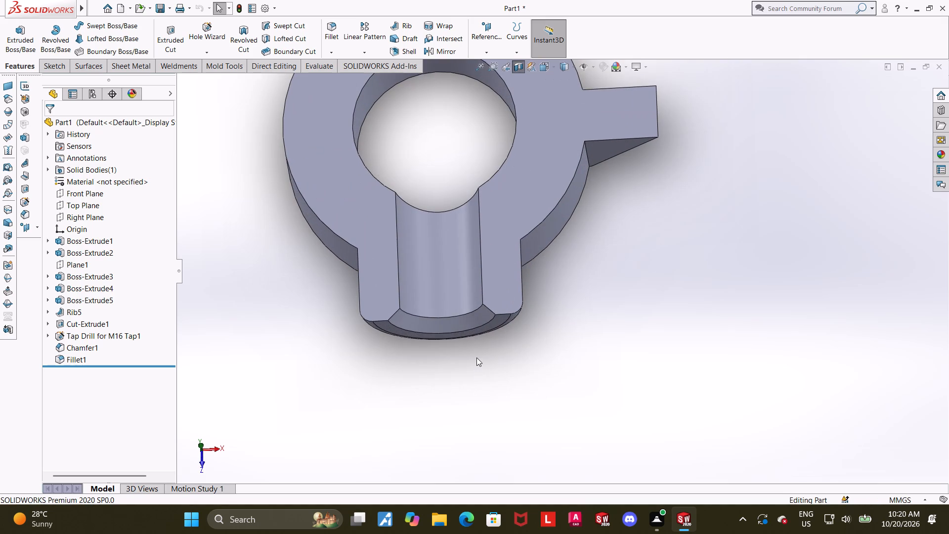
middle_click_drag(477, 357, 477, 373)
scroll(478, 370, "up", 4)
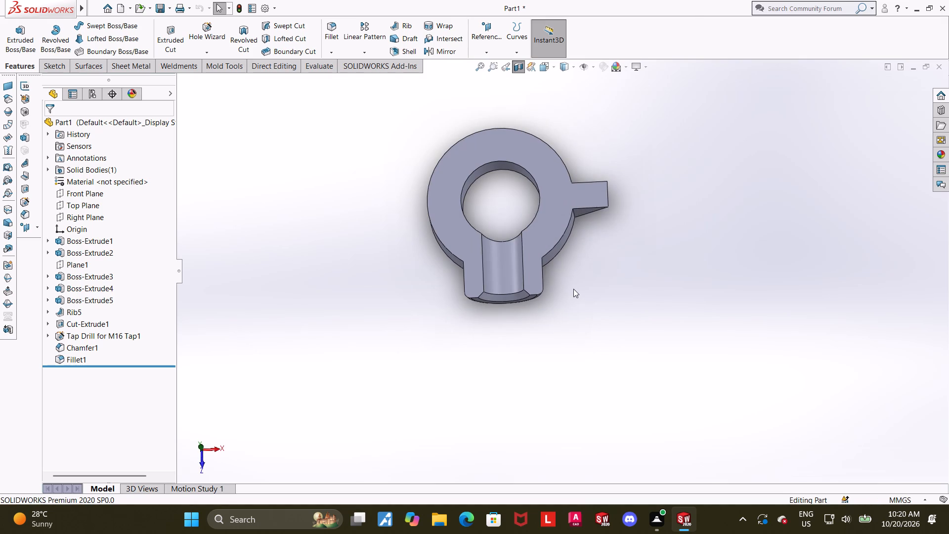
scroll(573, 287, "up", 2)
scroll(661, 258, "down", 2)
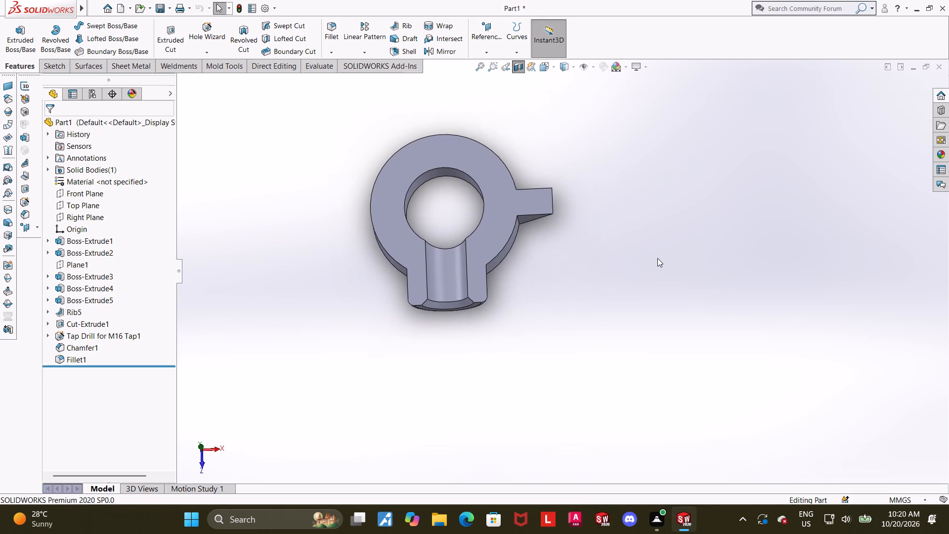
middle_click_drag(565, 284, 620, 153)
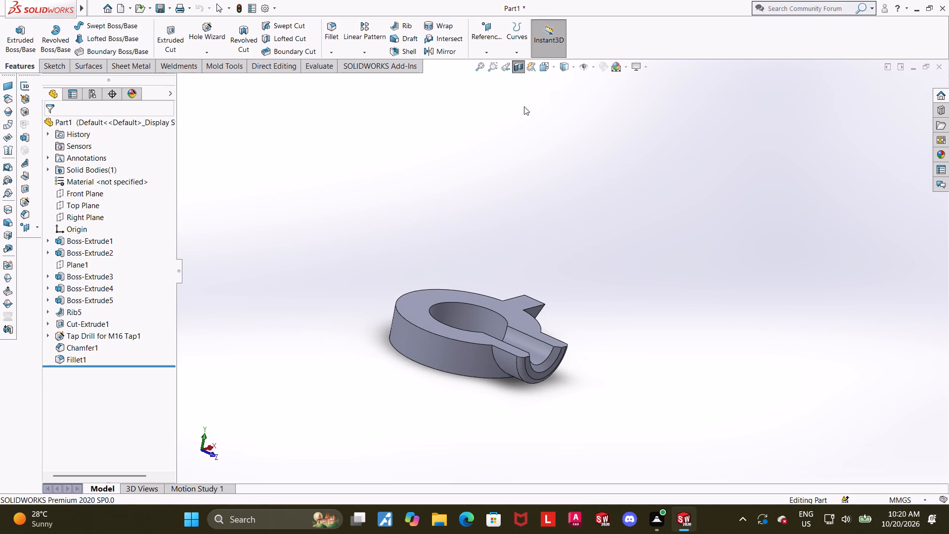
Turn off the section view and inspect the full part from several sides.
left_click(515, 68)
scroll(535, 262, "up", 2)
middle_click_drag(536, 262, 576, 256)
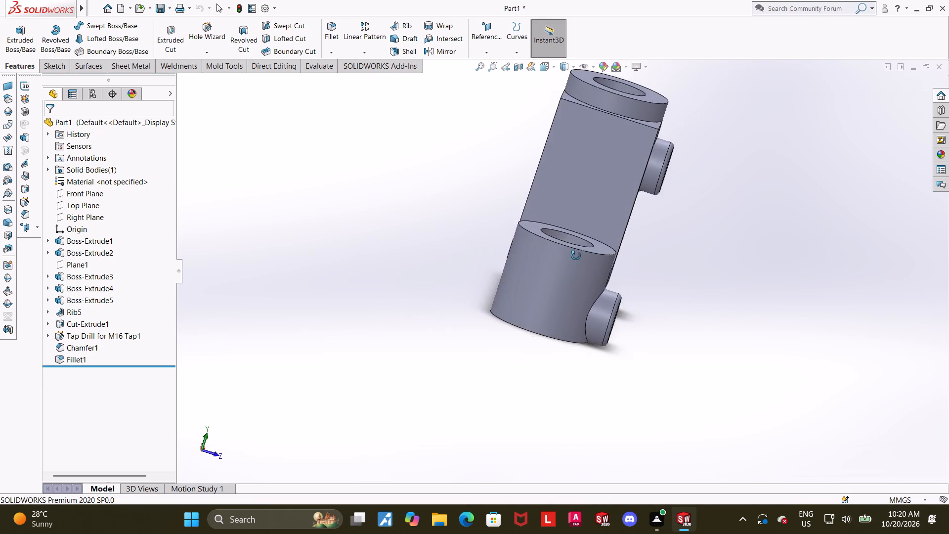
middle_click_drag(576, 256, 493, 216)
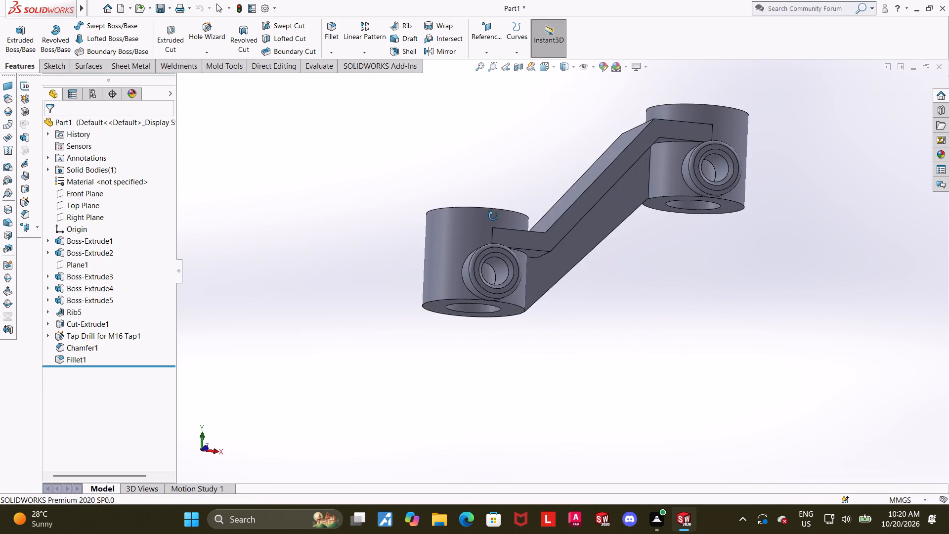
middle_click_drag(493, 216, 575, 275)
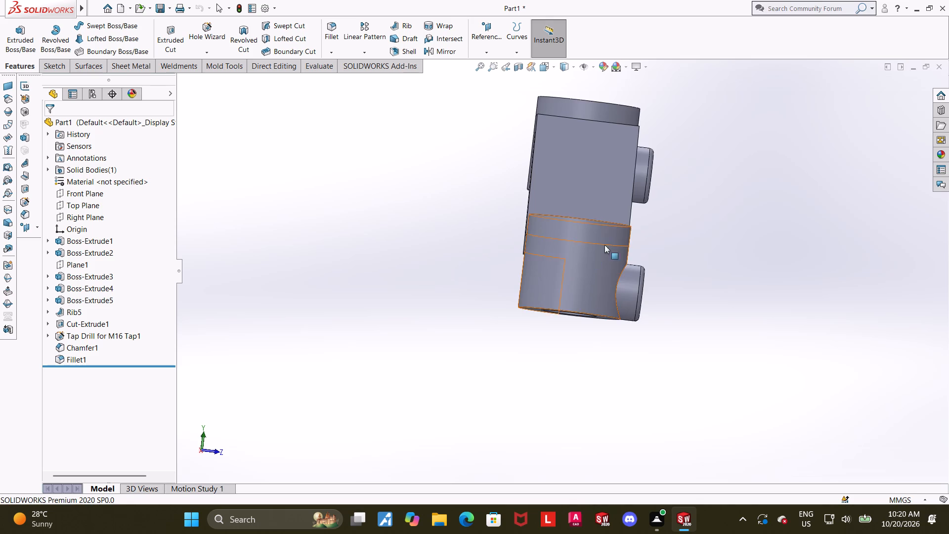
scroll(680, 251, "up", 3)
Orient the part to the Left view and apply a planar section on the Right Plane with 0 mm offset.
left_click(565, 70)
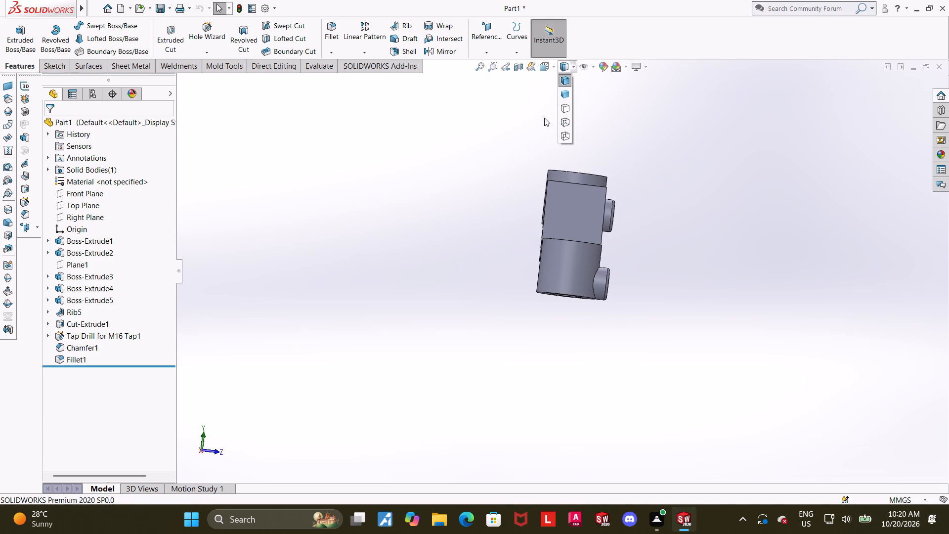
left_click(544, 118)
left_click(546, 69)
left_click(477, 307)
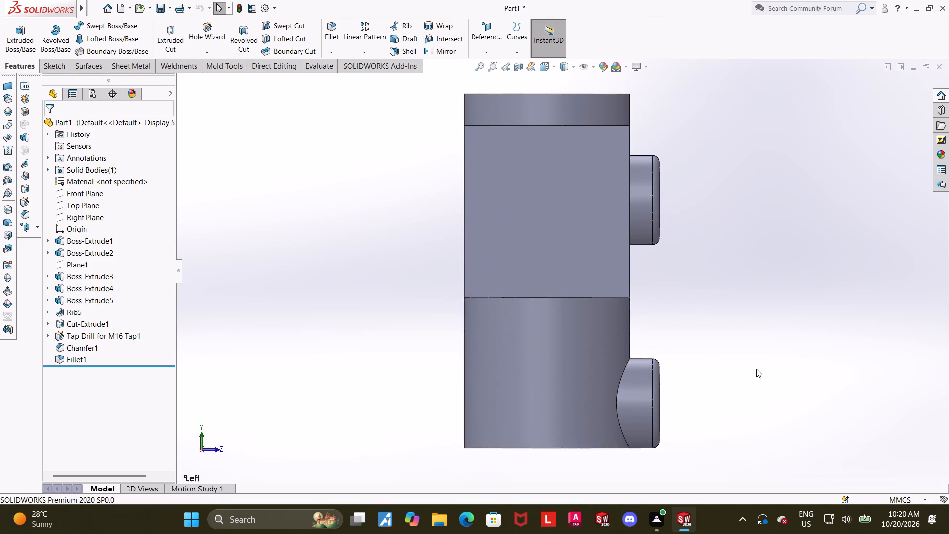
left_click(521, 69)
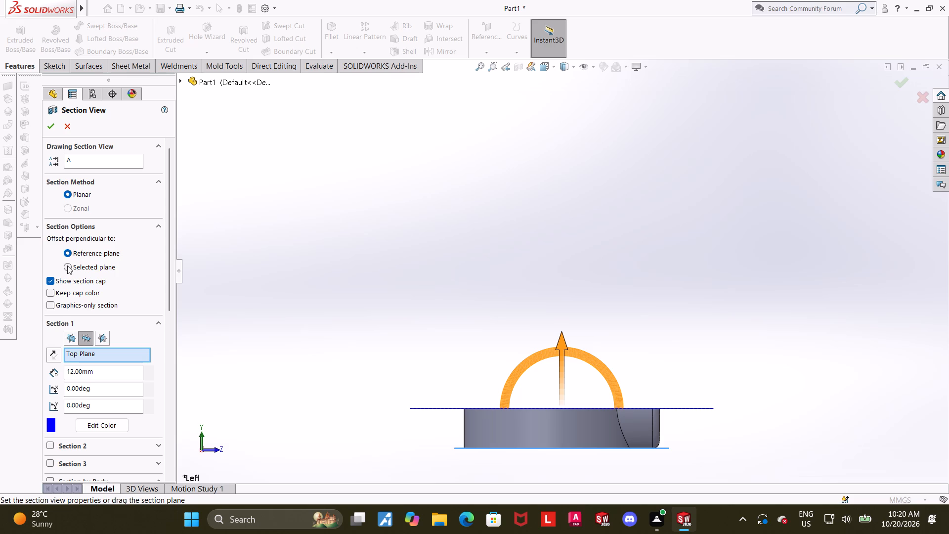
left_click(70, 335)
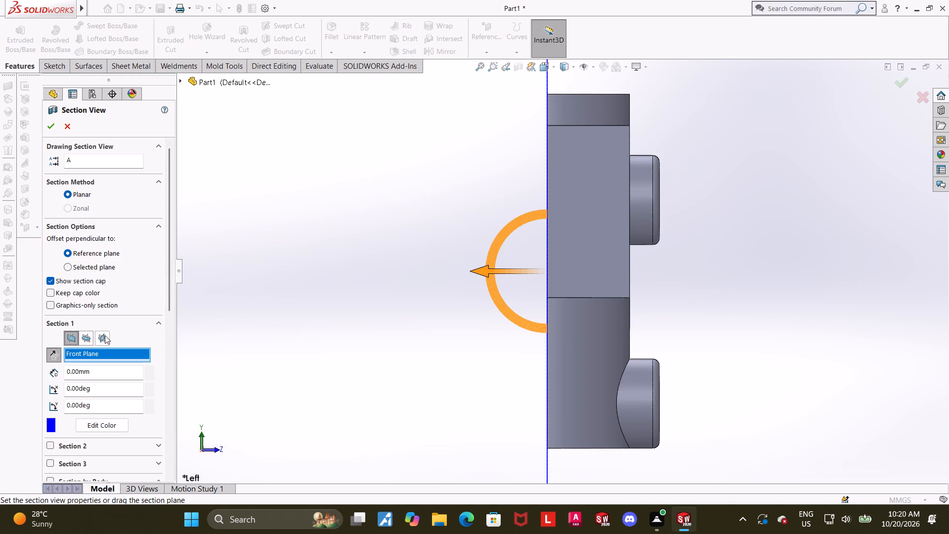
left_click(104, 335)
scroll(645, 308, "up", 3)
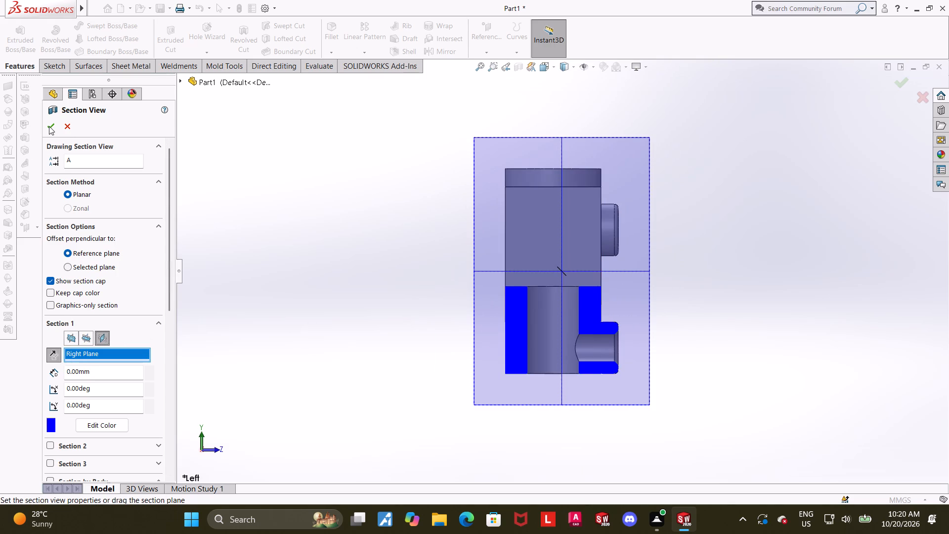
left_click(49, 126)
left_click(716, 309)
Measure the lower cylinder's bore face in the sectioned part.
scroll(706, 314, "up", 3)
scroll(673, 327, "down", 4)
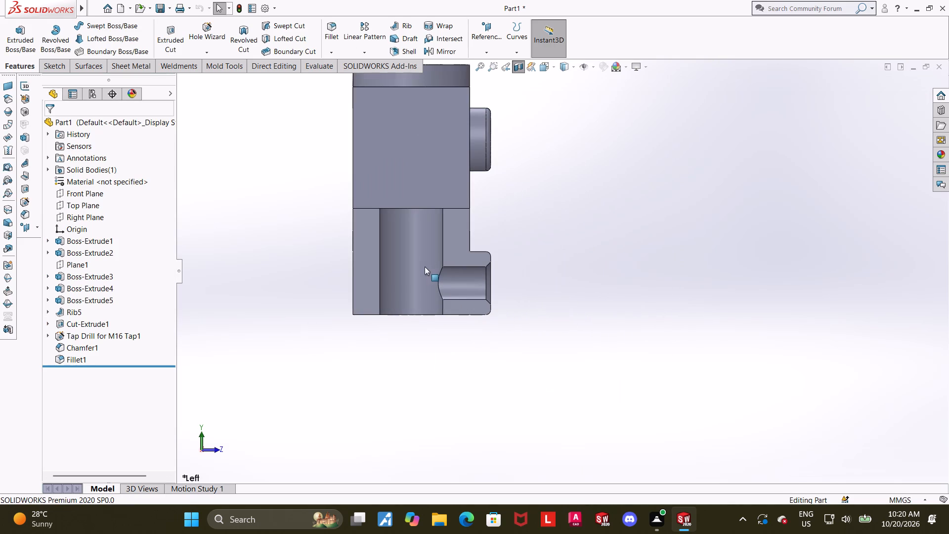
scroll(425, 267, "down", 3)
scroll(530, 290, "up", 1)
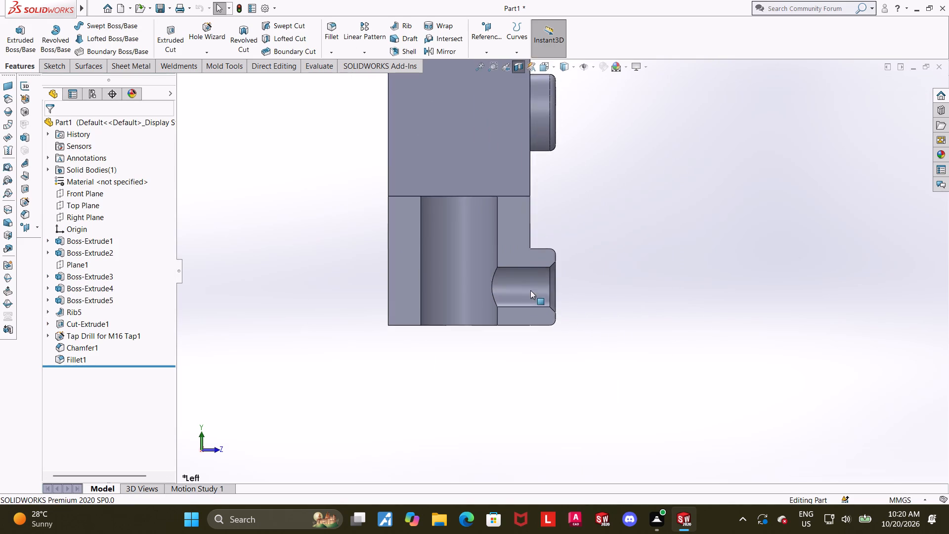
scroll(530, 290, "up", 1)
scroll(581, 228, "down", 2)
left_click(331, 63)
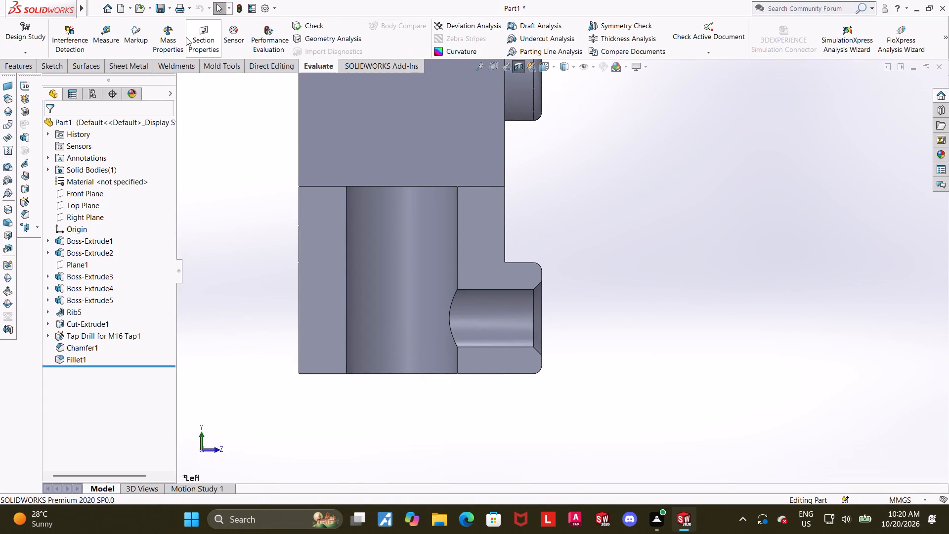
left_click(110, 26)
left_click(381, 262)
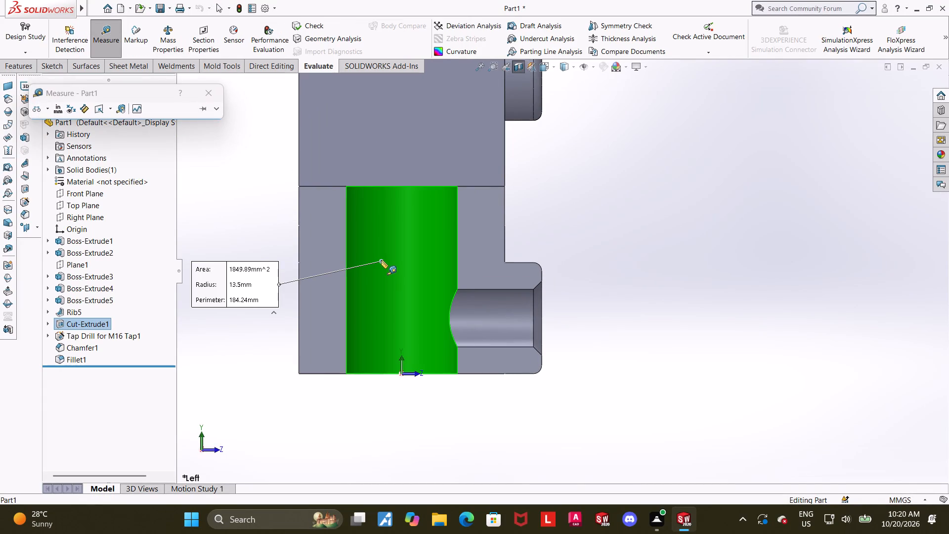
key("Escape")
Turn off the Right Plane section view.
scroll(381, 257, "up", 2)
middle_click_drag(636, 243, 579, 290)
scroll(579, 290, "up", 1)
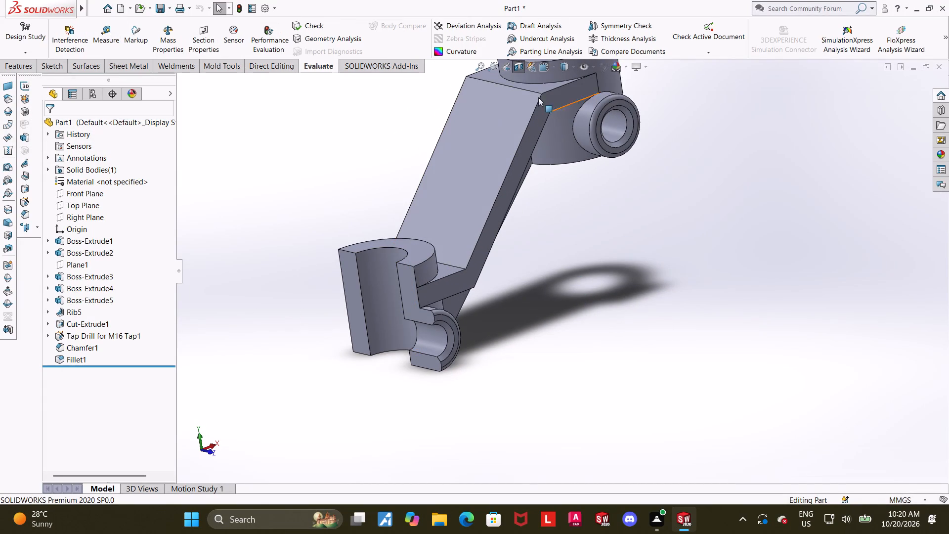
left_click(518, 66)
Examine the complete part, checking both cylinders, the sloped arm and the boss holes.
scroll(509, 202, "up", 4)
scroll(563, 234, "up", 1)
middle_click_drag(558, 238, 544, 252)
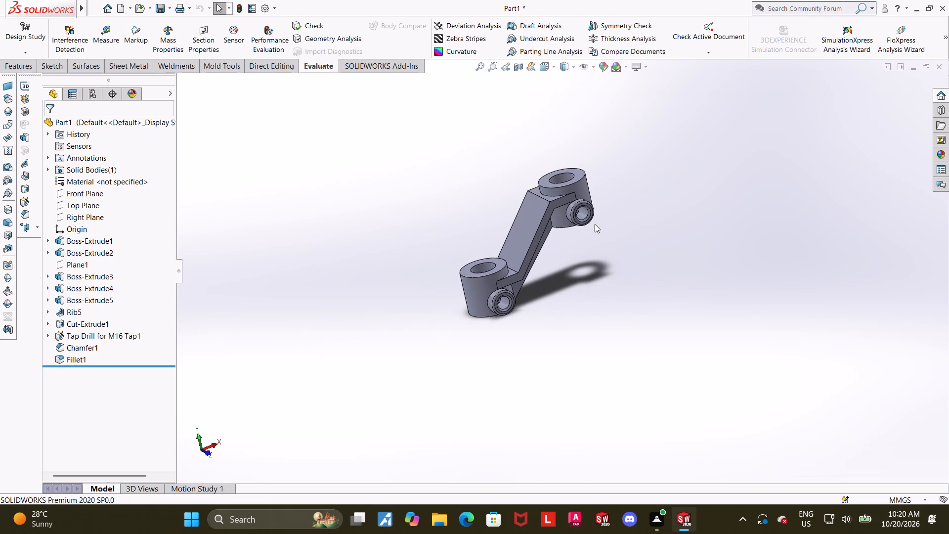
scroll(596, 224, "down", 2)
middle_click_drag(590, 226, 569, 216)
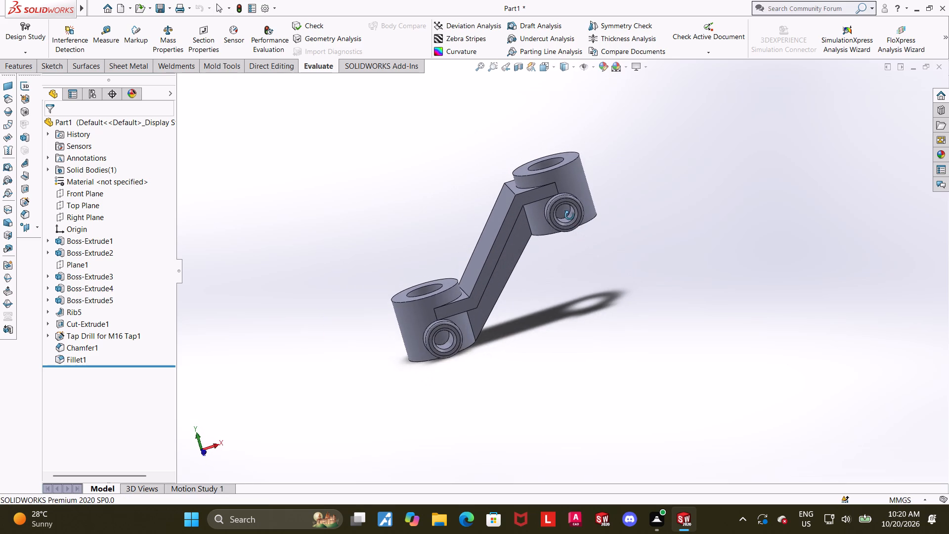
middle_click_drag(569, 216, 580, 231)
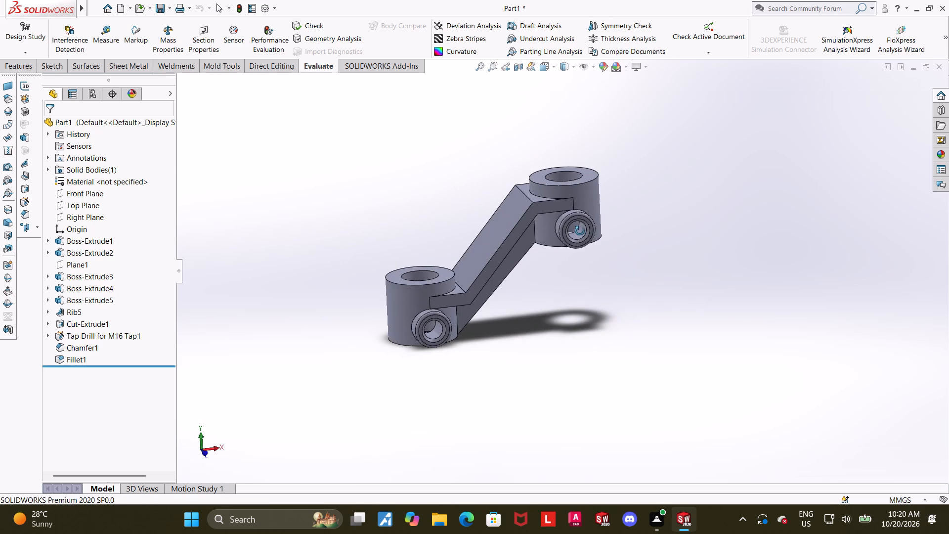
middle_click_drag(580, 231, 577, 223)
scroll(564, 216, "down", 3)
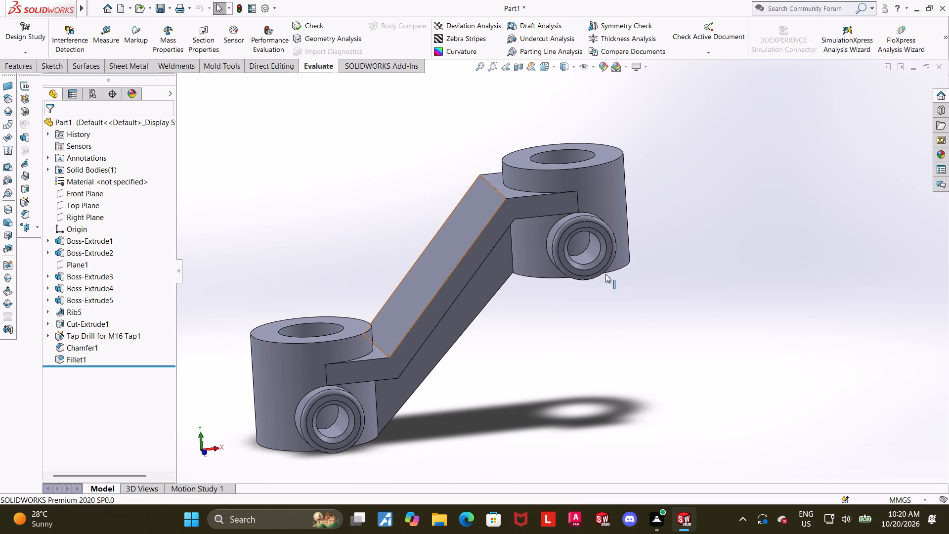
scroll(655, 284, "down", 1)
Measure the rib's side face on the underside of the sloped arm.
middle_click_drag(651, 284, 579, 228)
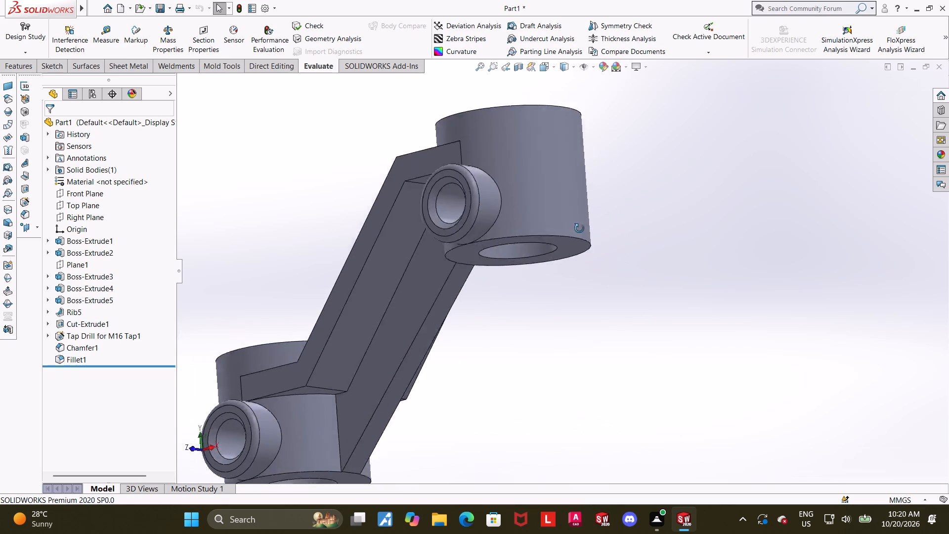
middle_click_drag(579, 228, 540, 151)
left_click(104, 34)
middle_click_drag(374, 273, 363, 274)
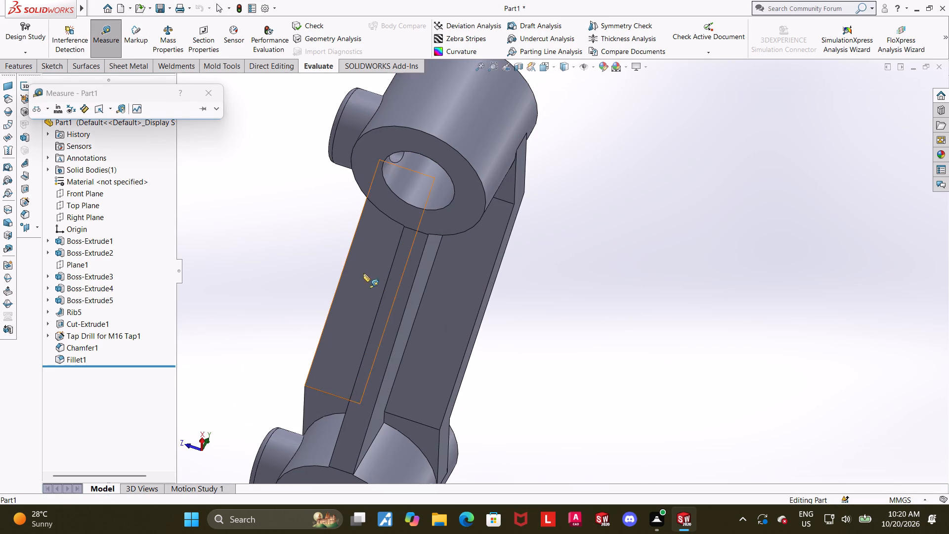
left_click(418, 289)
middle_click_drag(400, 290, 434, 346)
left_click(374, 278)
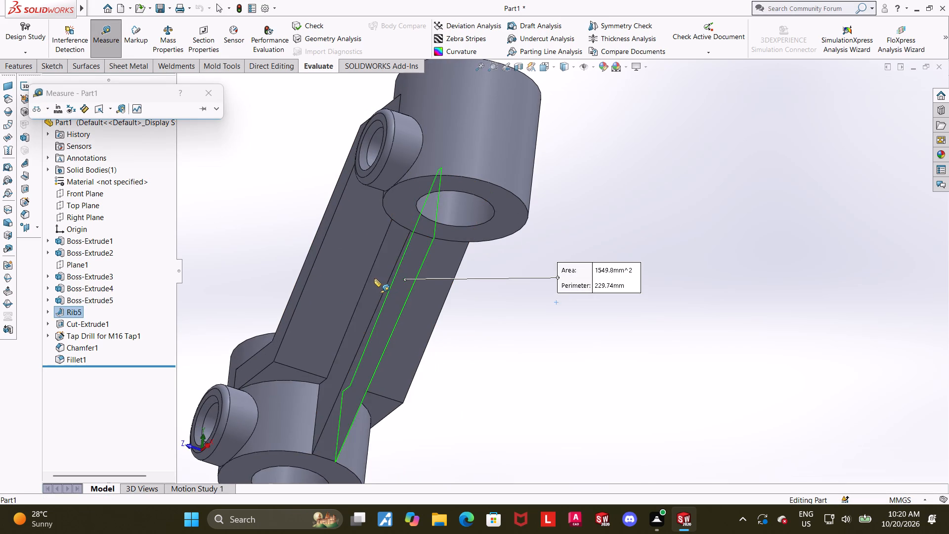
scroll(410, 311, "up", 1)
key("Escape")
Examine the finished part from above, the front and below, including the bores, bosses, arm and rib.
scroll(442, 303, "up", 1)
middle_click_drag(422, 285, 424, 290)
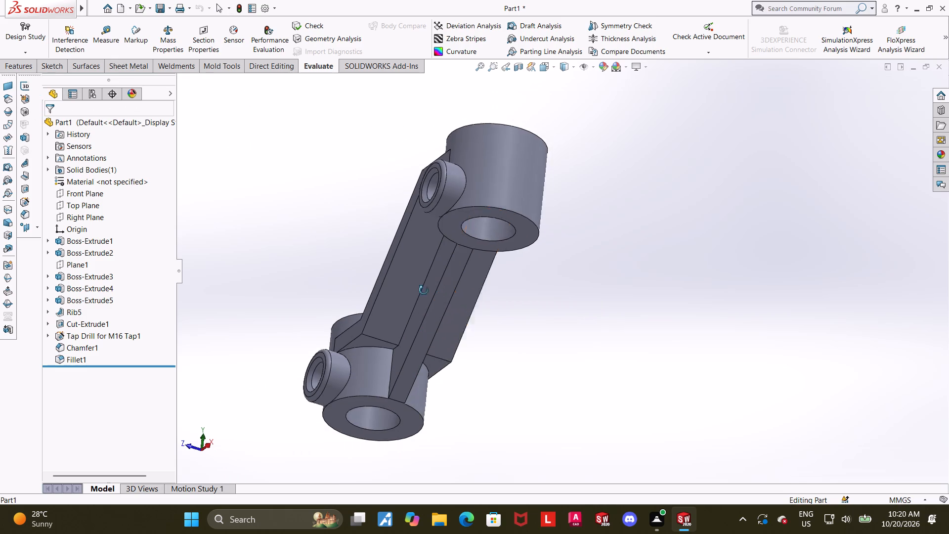
middle_click_drag(424, 290, 449, 365)
middle_click_drag(437, 311, 489, 346)
scroll(376, 361, "down", 2)
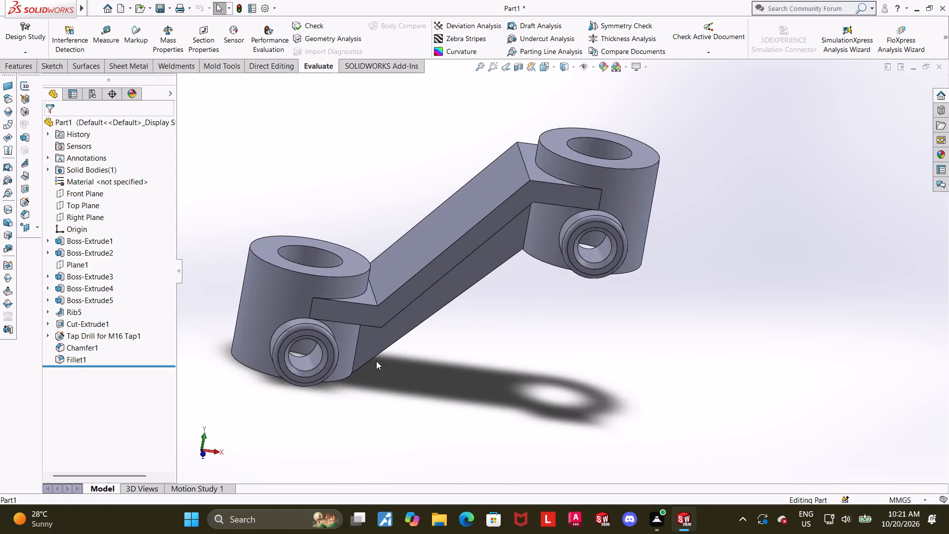
scroll(376, 361, "down", 1)
middle_click_drag(370, 361, 365, 457)
middle_click_drag(501, 269, 501, 294)
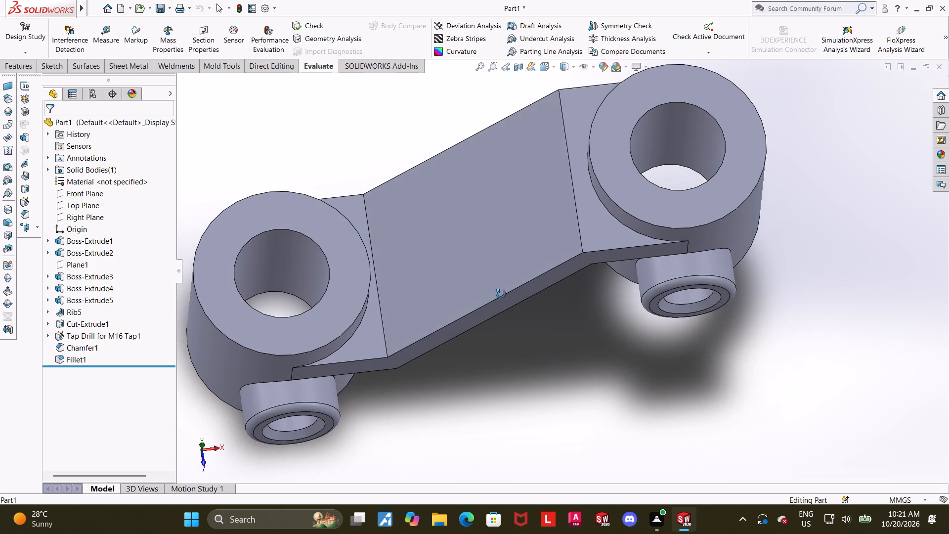
middle_click_drag(501, 294, 499, 294)
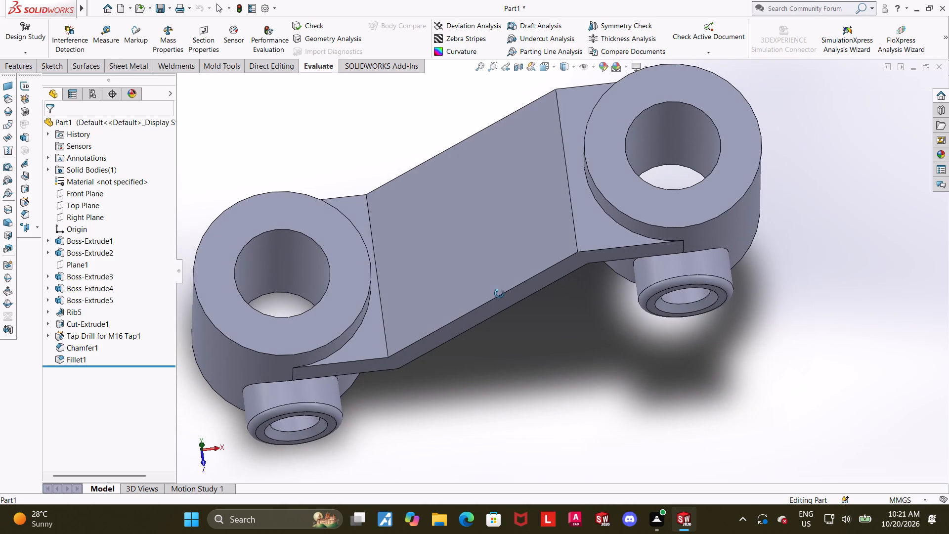
middle_click_drag(499, 294, 500, 291)
scroll(606, 201, "down", 4)
middle_click_drag(609, 256, 604, 141)
scroll(623, 367, "up", 4)
scroll(578, 436, "down", 6)
middle_click_drag(554, 271, 543, 114)
scroll(543, 116, "up", 7)
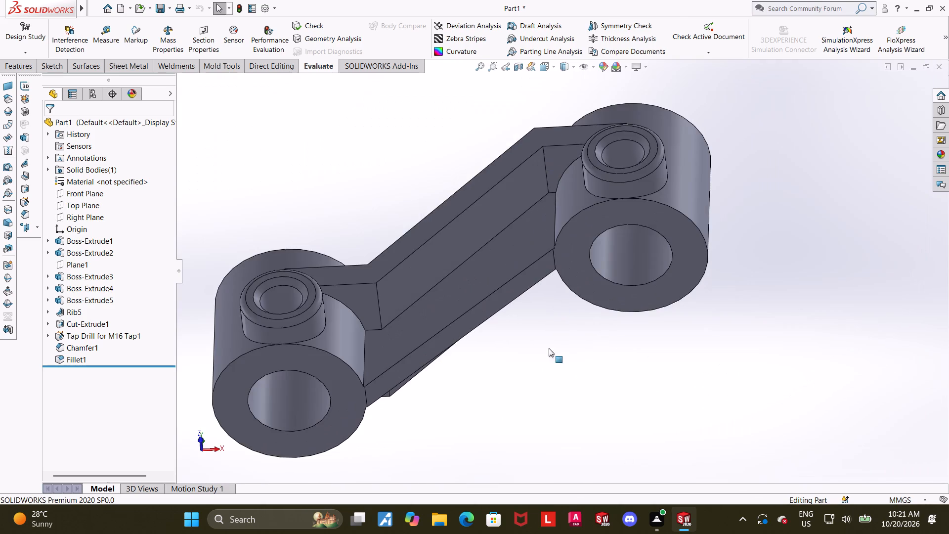
Examine the junction where the rib and sloped arm meet the upper cylinder, next to its boss.
middle_click_drag(549, 348, 356, 205)
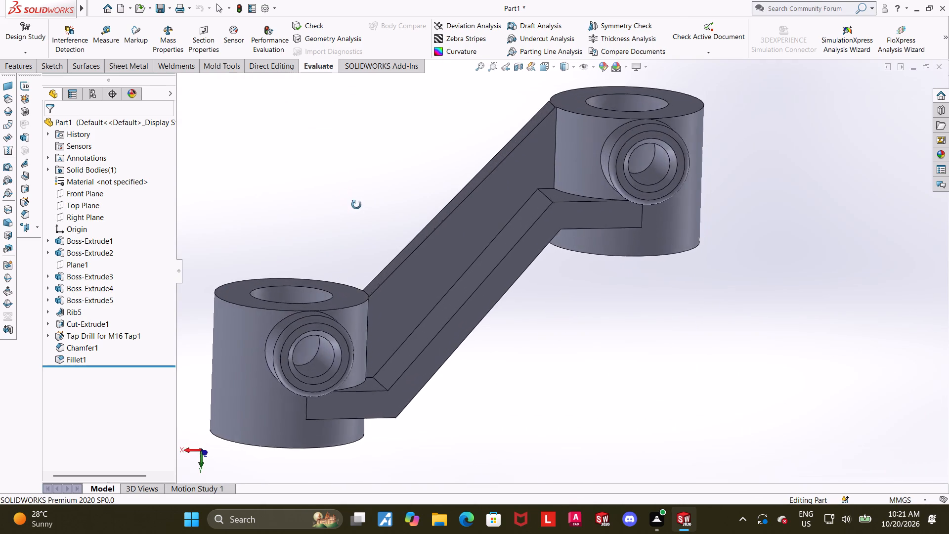
middle_click_drag(356, 205, 391, 235)
scroll(541, 101, "down", 2)
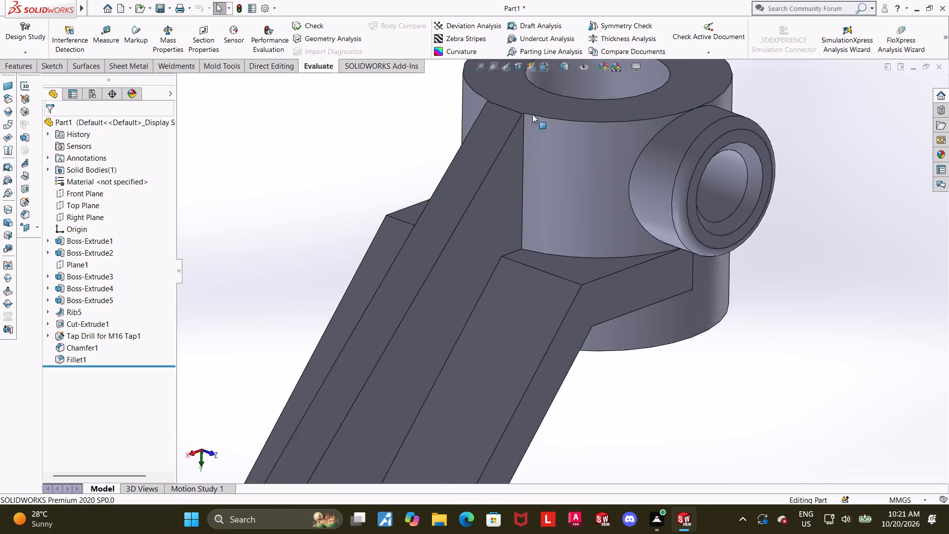
scroll(532, 114, "down", 5)
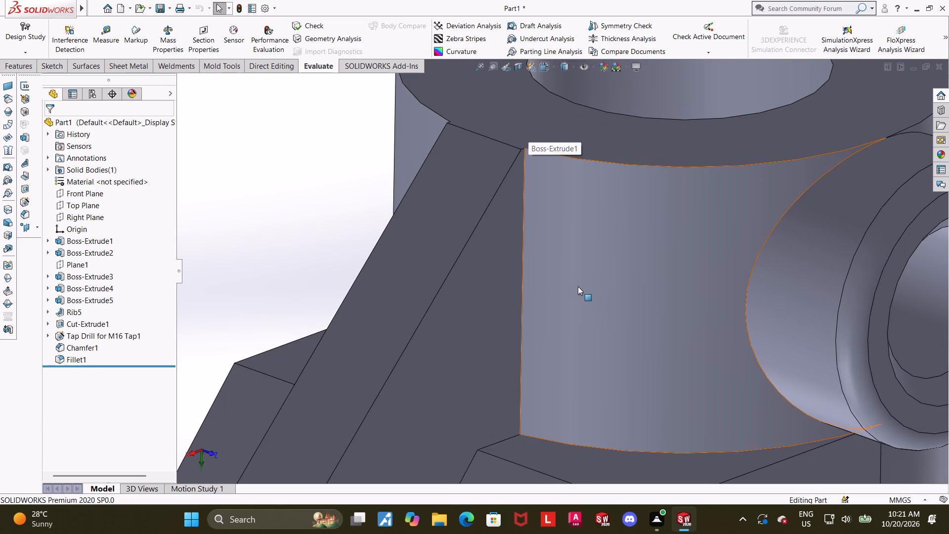
scroll(578, 286, "up", 1)
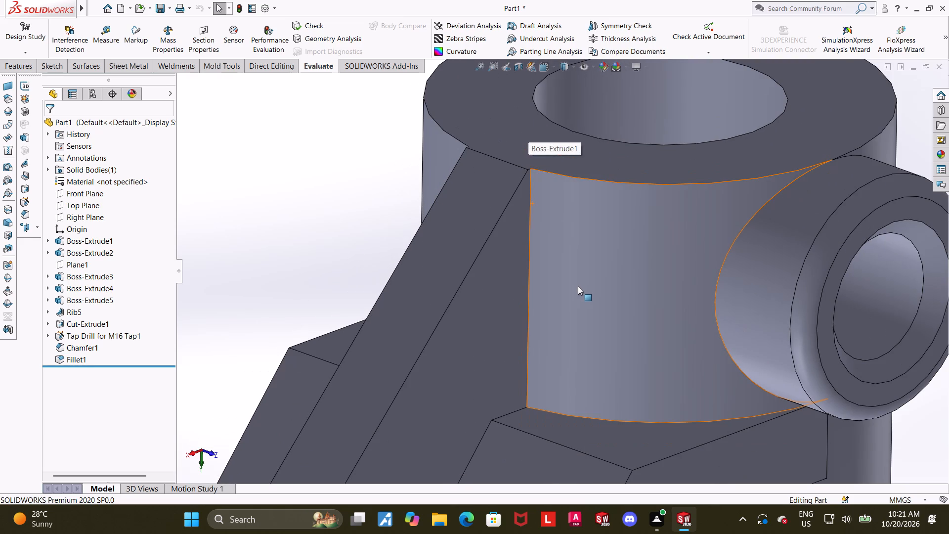
scroll(578, 286, "up", 6)
scroll(652, 364, "up", 3)
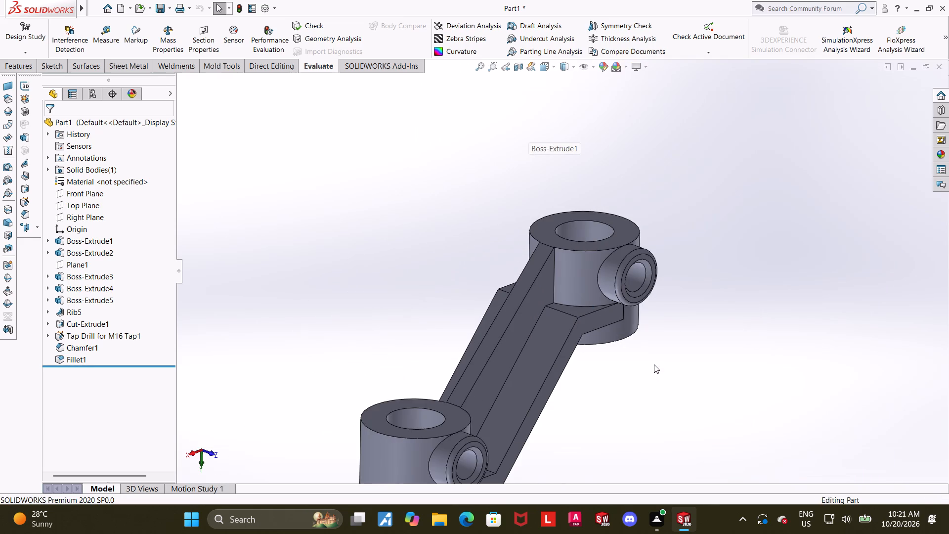
middle_click_drag(647, 364, 633, 365)
scroll(638, 335, "down", 3)
scroll(653, 142, "down", 1)
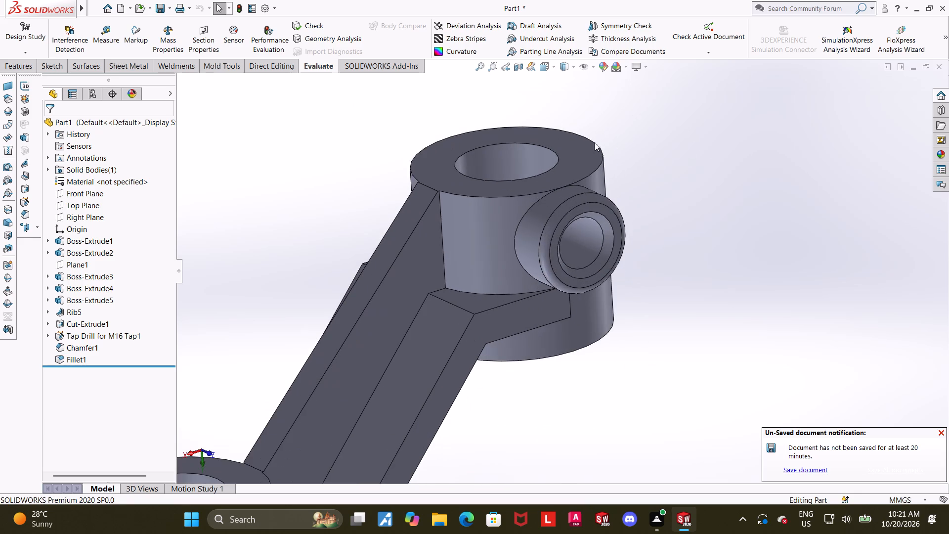
scroll(595, 142, "down", 1)
Fillet the edges where both sides of the rib meet the two cylinders with a 2 mm radius.
left_click(7, 69)
left_click(333, 28)
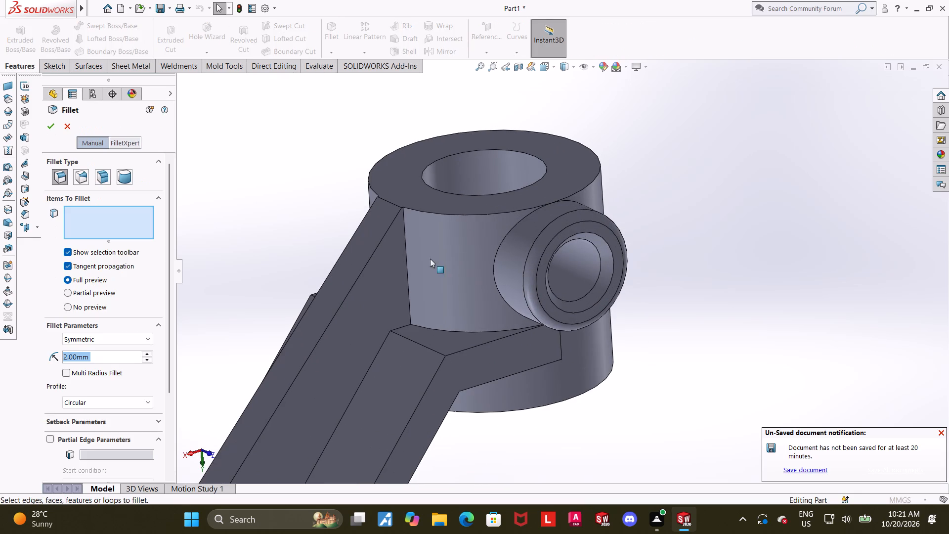
left_click(406, 254)
middle_click_drag(403, 254, 473, 307)
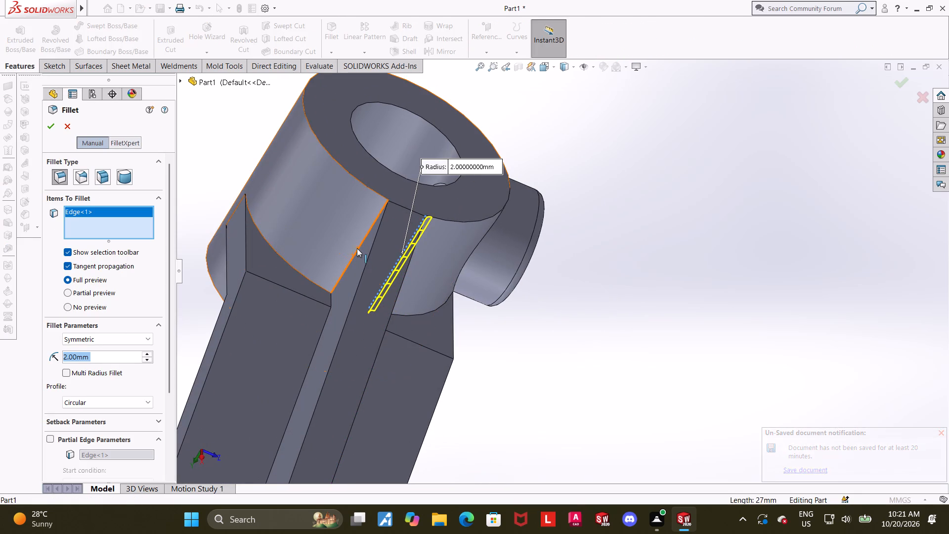
left_click(357, 249)
scroll(361, 271, "up", 6)
middle_click_drag(416, 332, 301, 313)
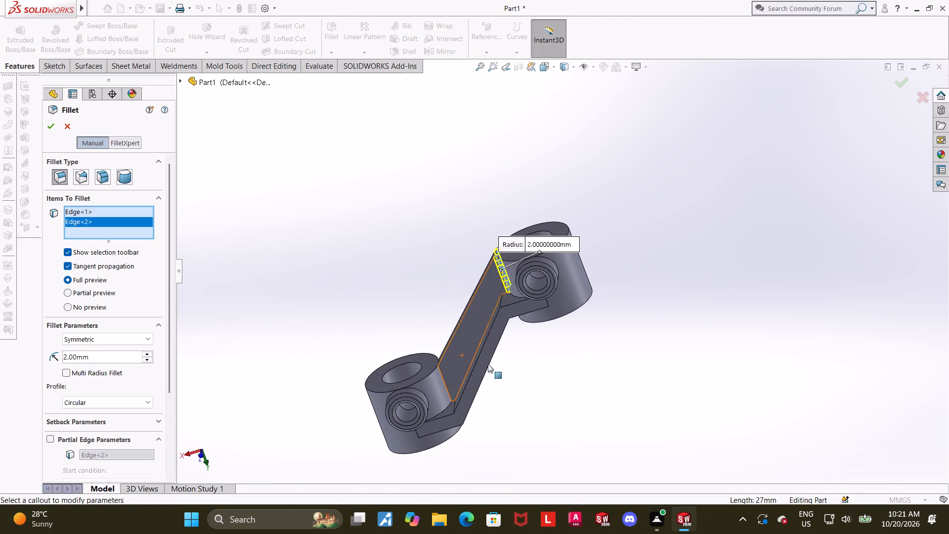
scroll(458, 400, "down", 3)
left_click(467, 348)
middle_click_drag(459, 347, 470, 339)
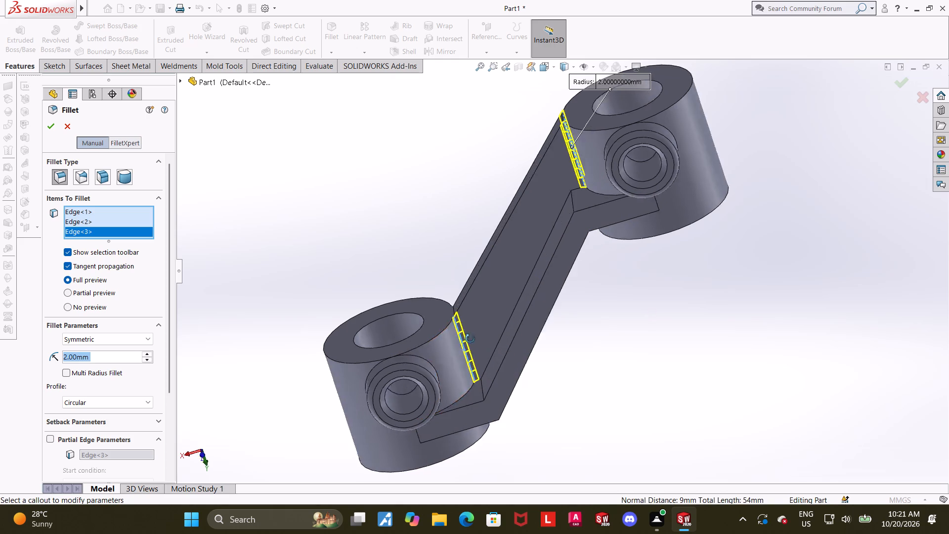
middle_click_drag(470, 339, 625, 442)
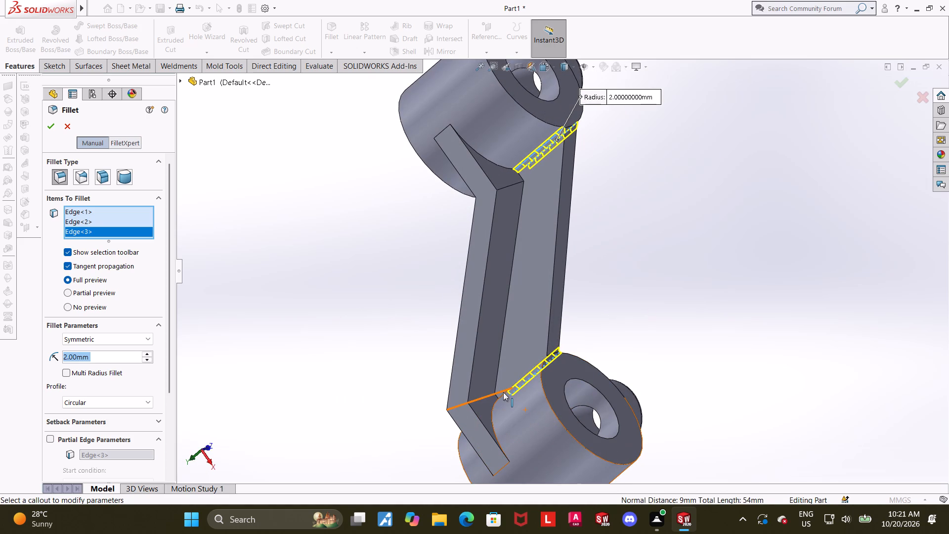
left_click(503, 394)
left_click(58, 125)
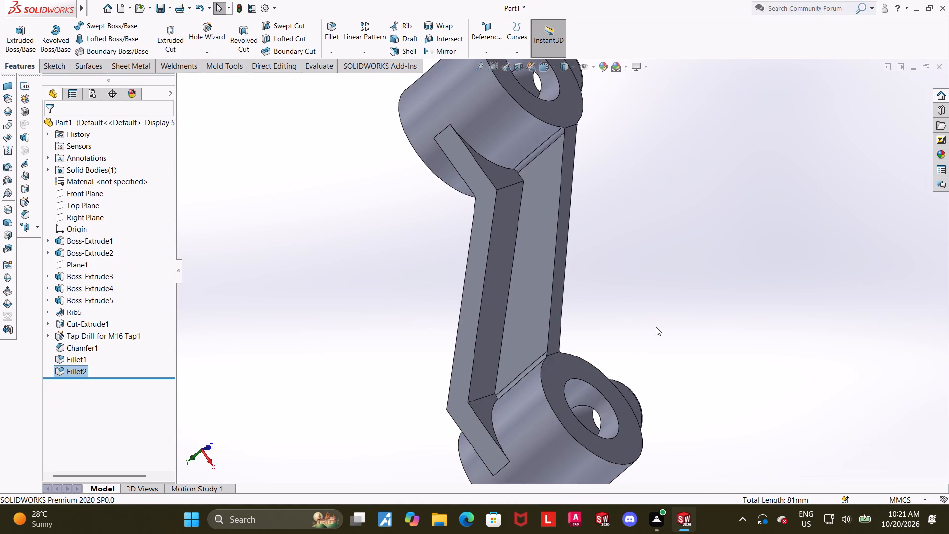
Examine the rib-to-cylinder fillets up close and the whole part from several sides and in isometric view.
scroll(656, 327, "up", 2)
middle_click_drag(657, 319, 515, 177)
scroll(646, 192, "down", 5)
scroll(581, 224, "down", 2)
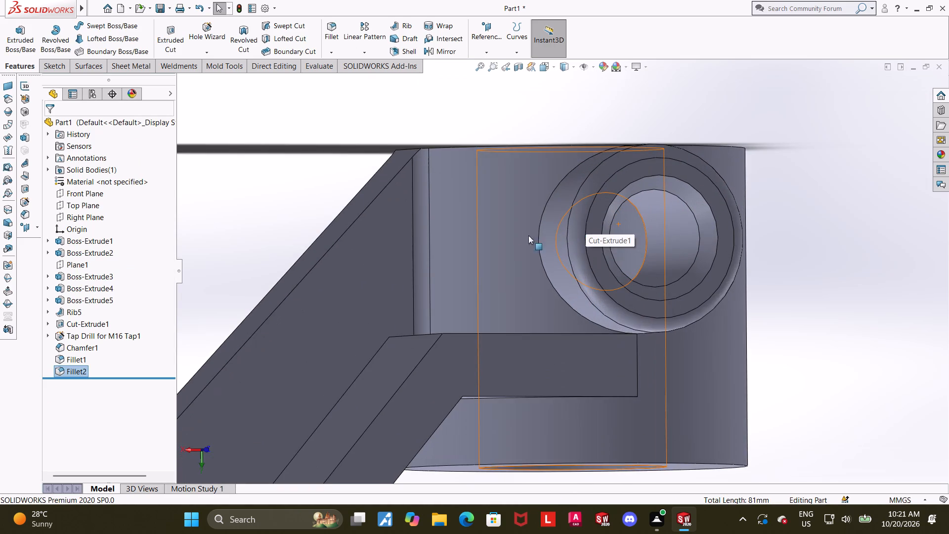
middle_click_drag(516, 234, 518, 276)
scroll(516, 277, "up", 4)
scroll(684, 356, "up", 3)
left_click(667, 362)
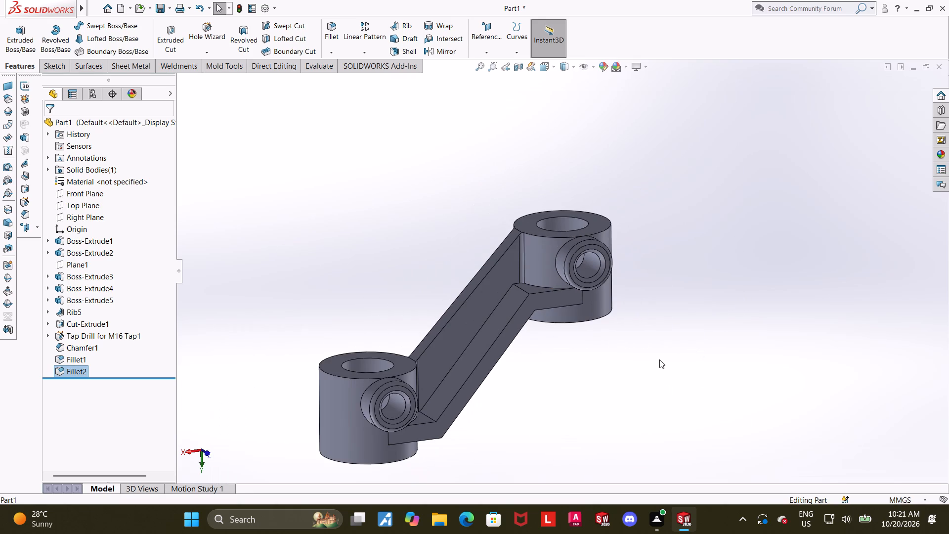
key("ctrl+7")
scroll(654, 356, "up", 1)
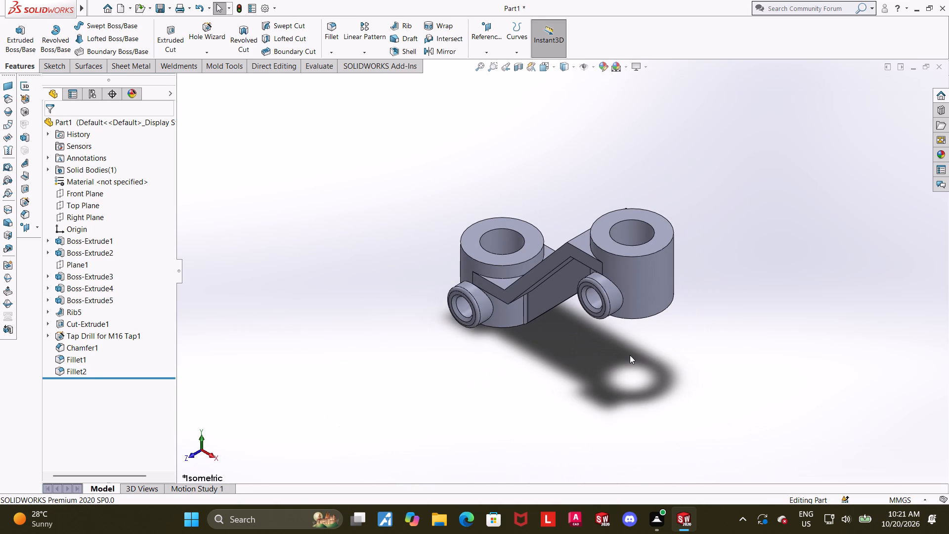
scroll(617, 338, "down", 2)
middle_click_drag(695, 313, 604, 277)
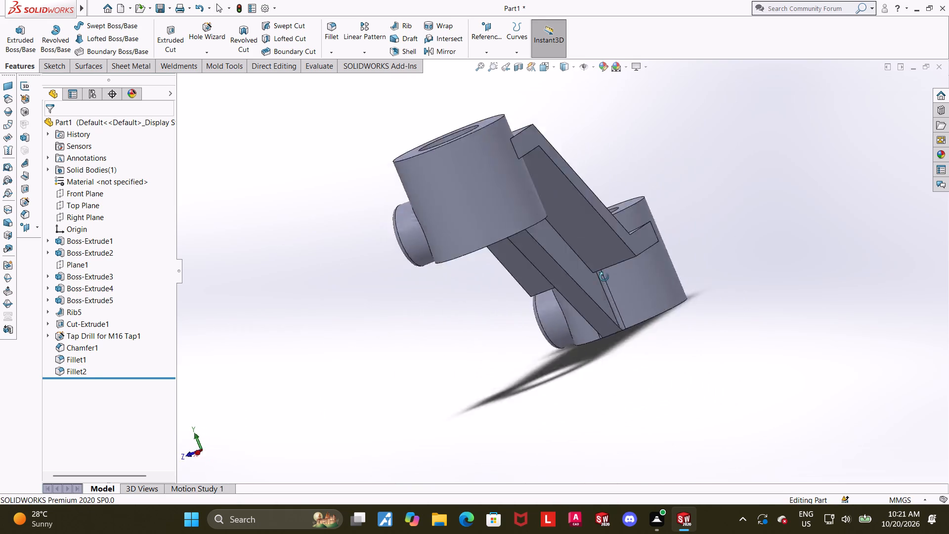
middle_click_drag(604, 277, 694, 344)
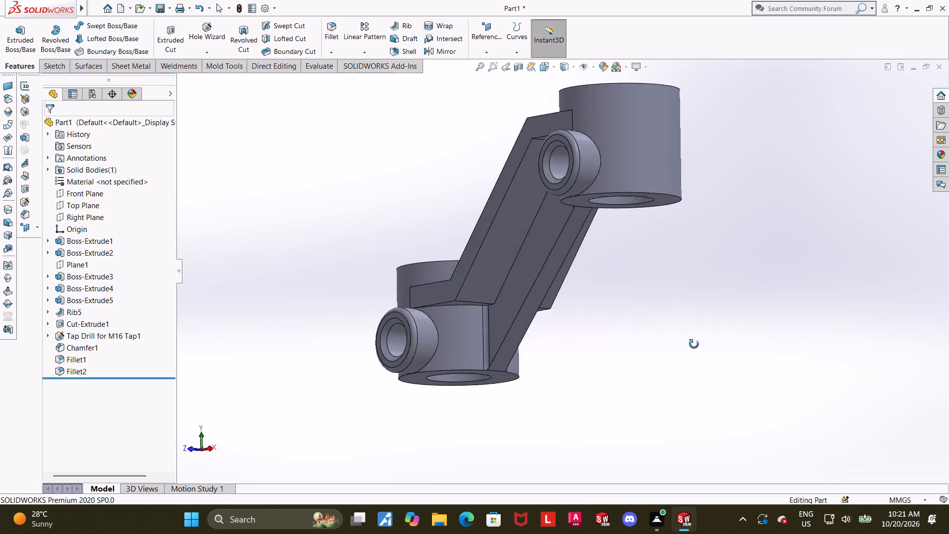
middle_click_drag(694, 344, 759, 358)
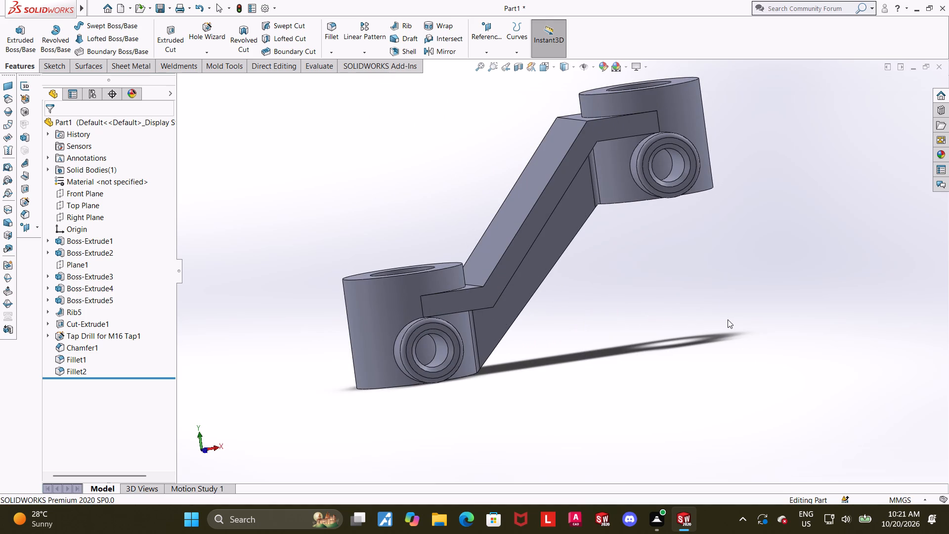
key("ctrl+7")
left_click(721, 338)
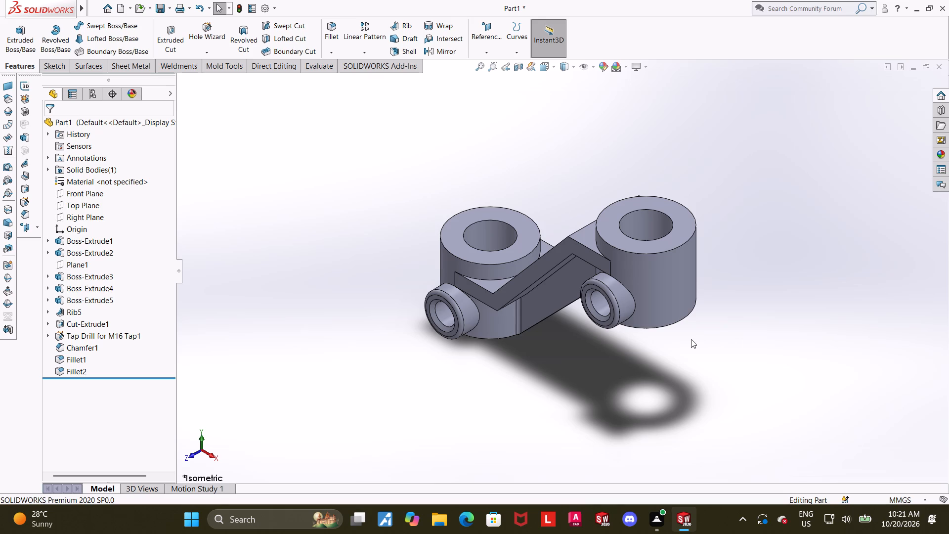
scroll(691, 339, "down", 1)
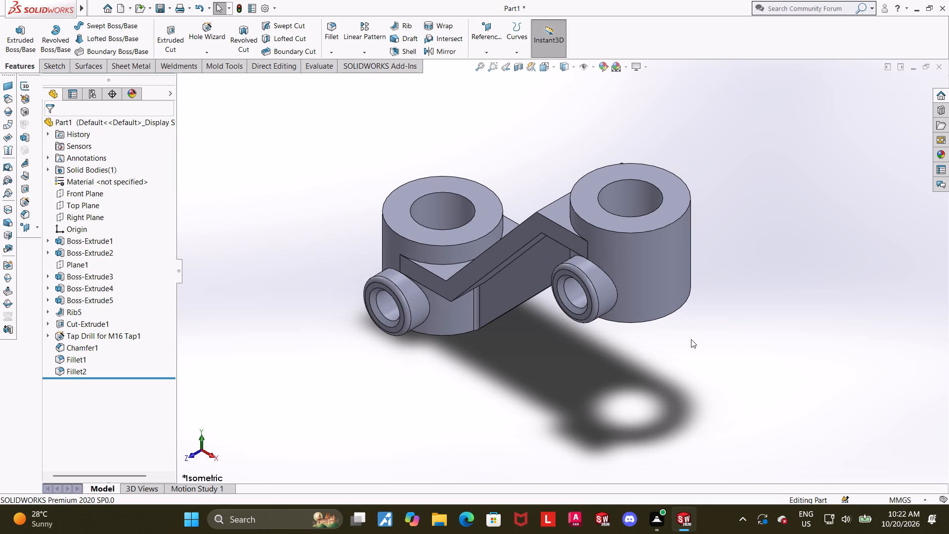
Apply a standard red colour appearance to the entire part.
right_click(103, 126)
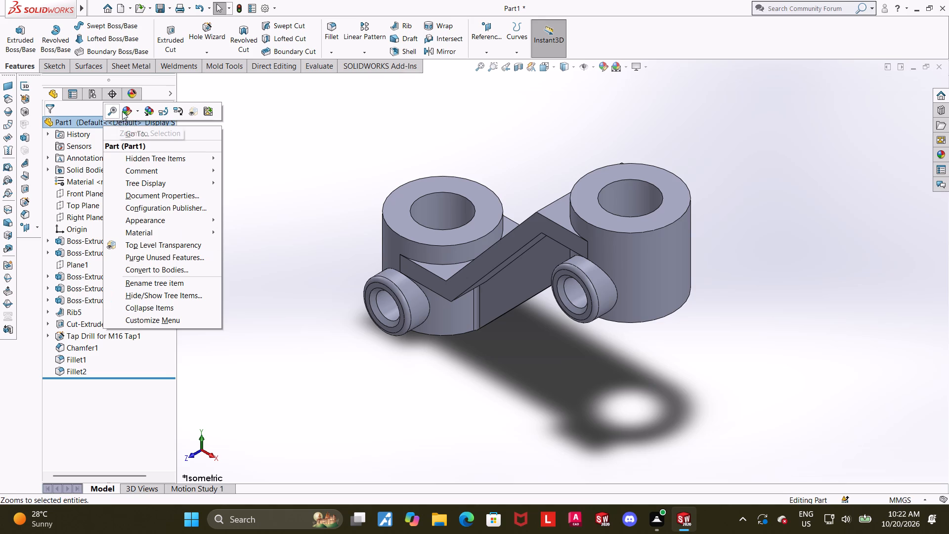
left_click(126, 107)
left_click(170, 133)
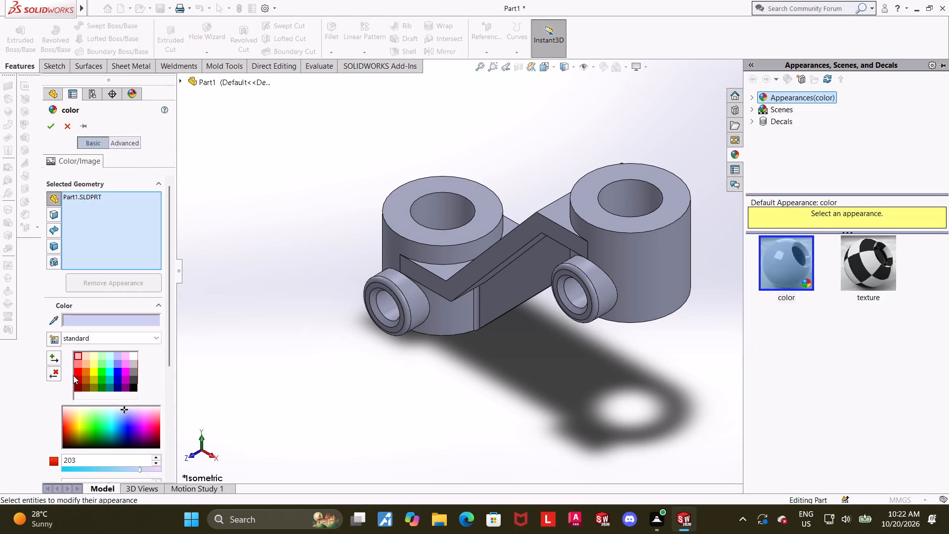
left_click(73, 375)
left_click(52, 123)
left_click(212, 195)
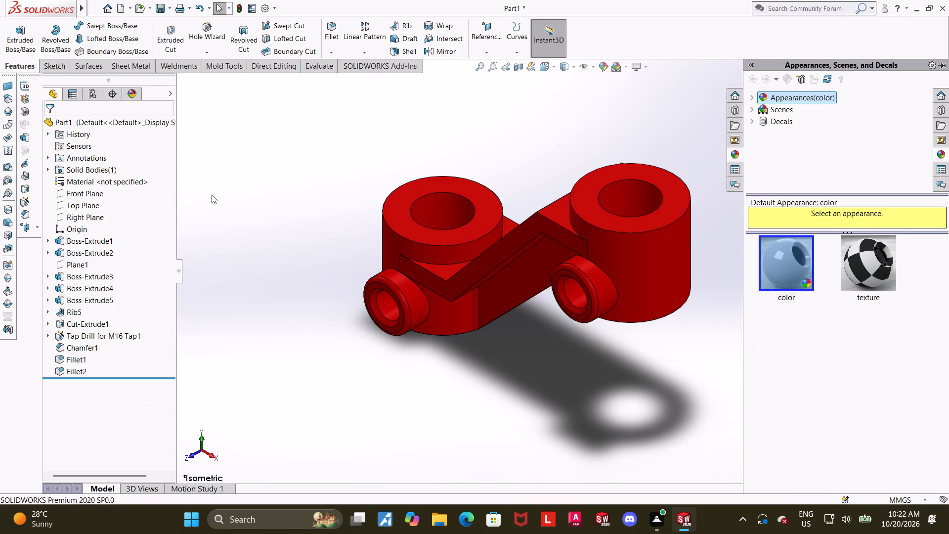
Examine the red part in isometric view and from the front, including the cylinders, bosses and arm.
scroll(257, 207, "up", 1)
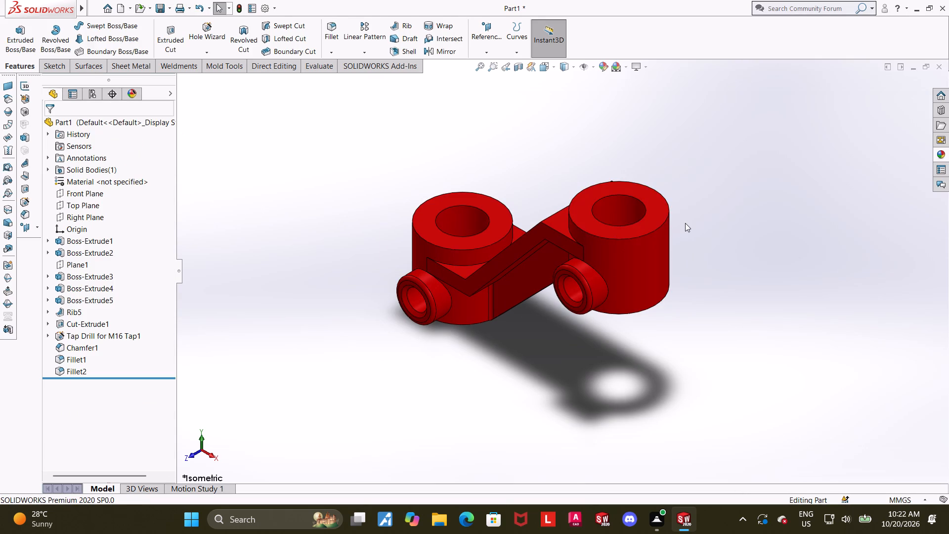
scroll(685, 223, "down", 1)
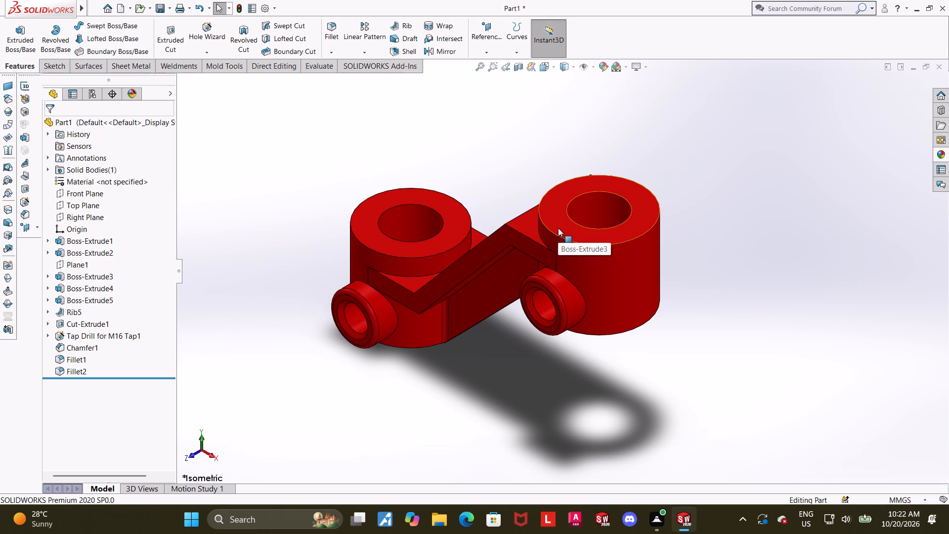
left_click(481, 355)
scroll(481, 354, "up", 1)
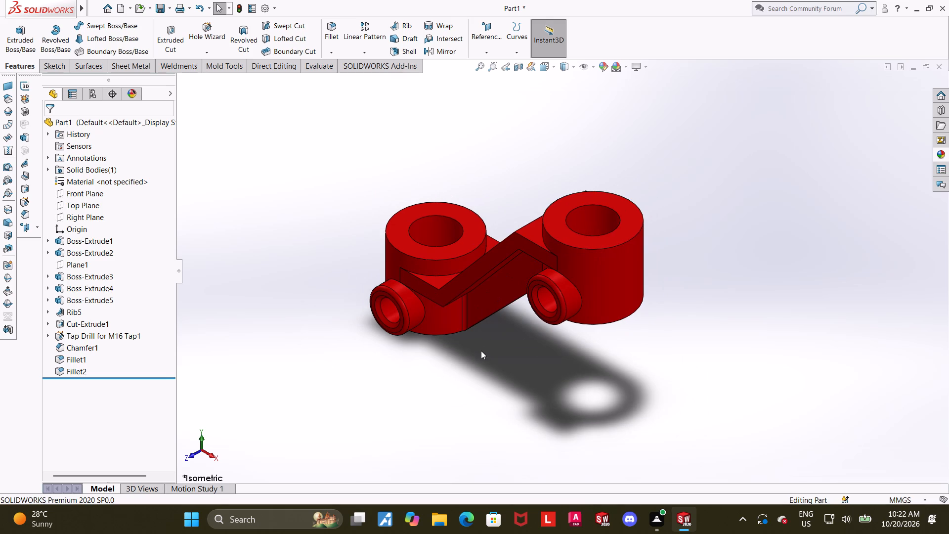
scroll(509, 345, "down", 1)
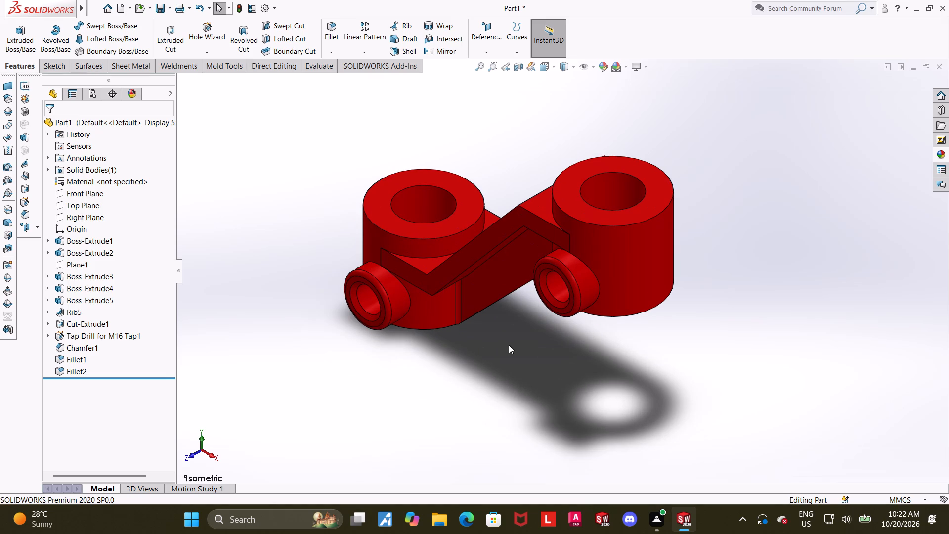
middle_click_drag(598, 366, 629, 290)
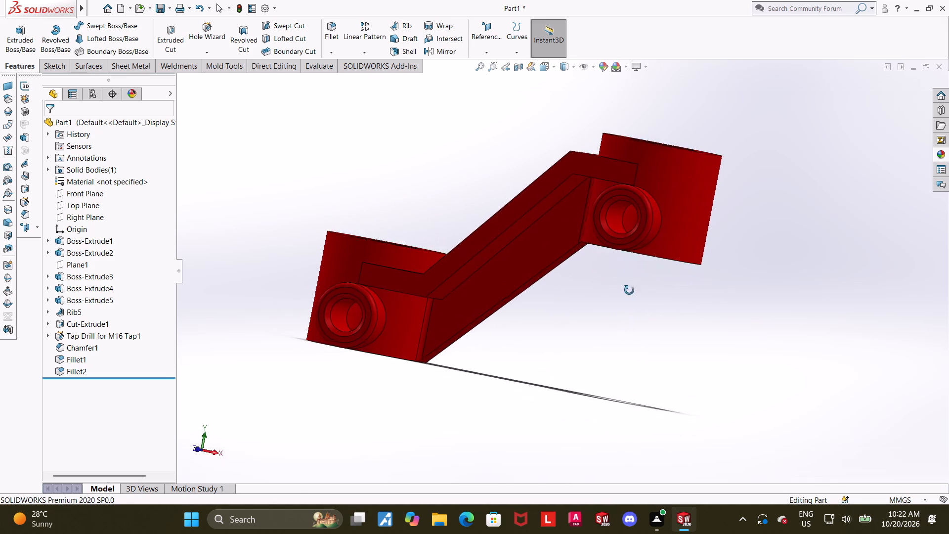
middle_click_drag(629, 290, 631, 326)
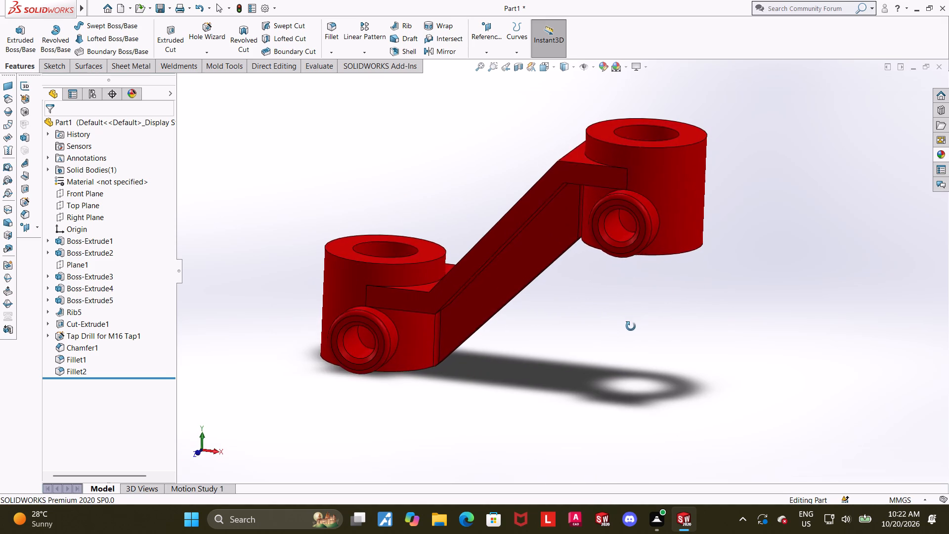
middle_click_drag(631, 326, 631, 333)
left_click(616, 323)
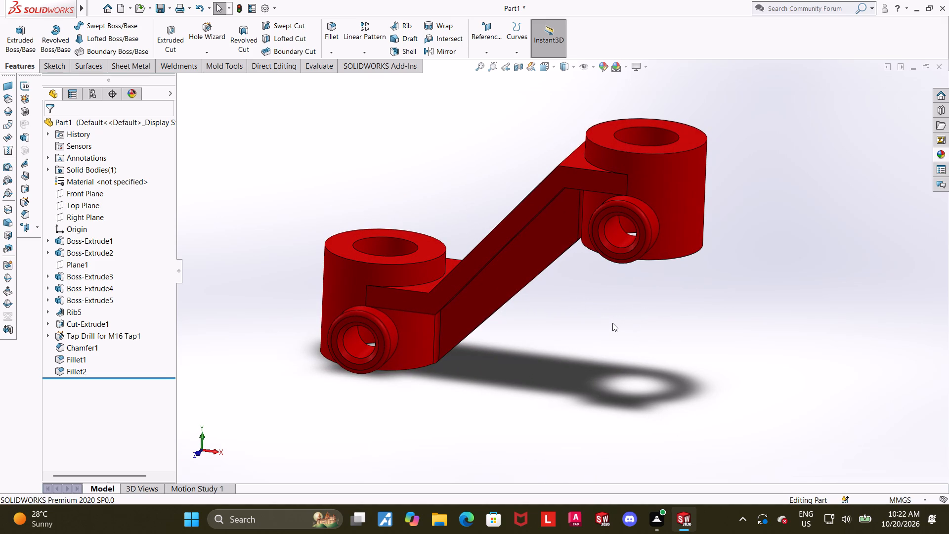
left_click(644, 366)
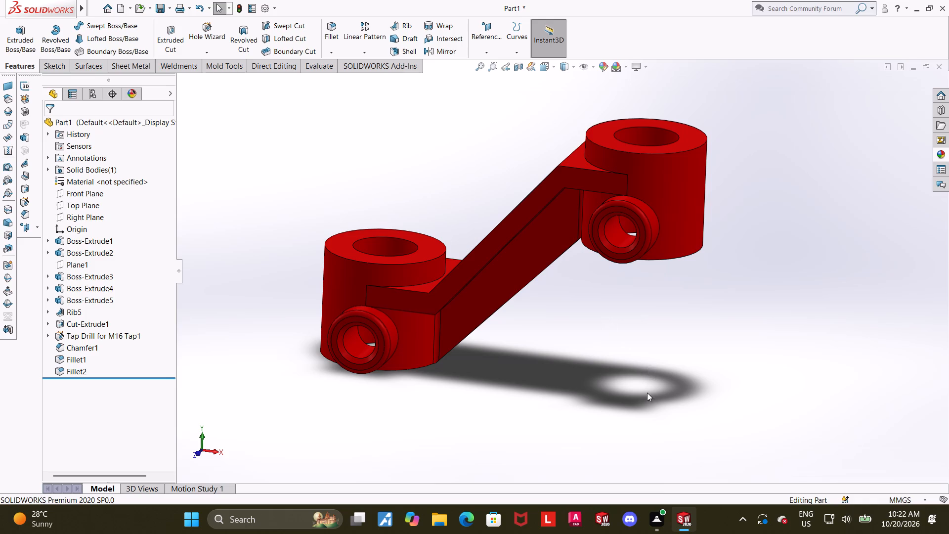
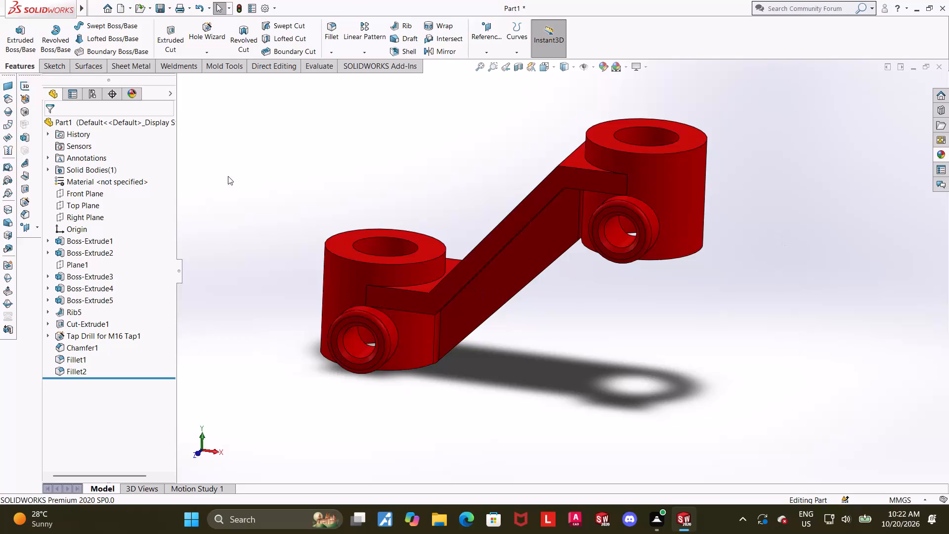
Save the part in the Downloads folder as a SOLIDWORKS part named "z link shaft support".
left_click(112, 128)
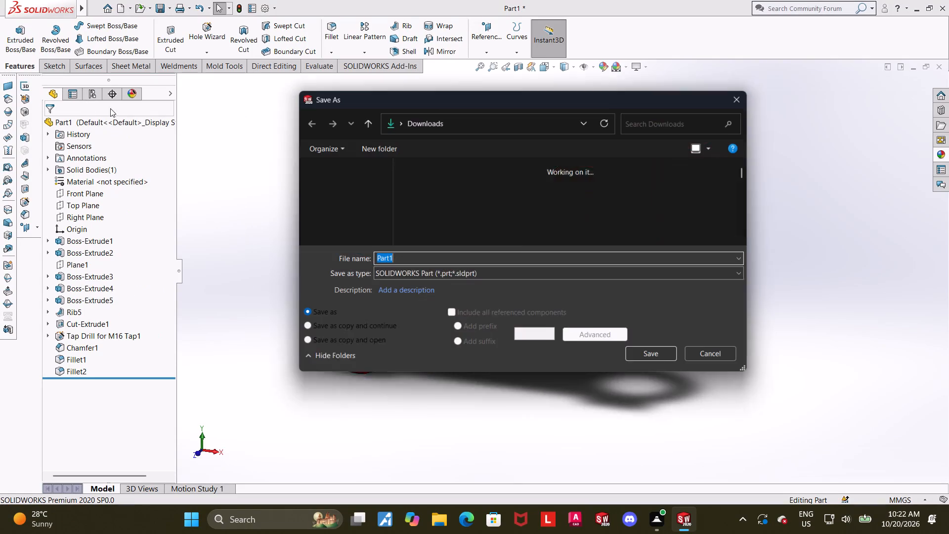
type("z link shaft support")
key("Return")
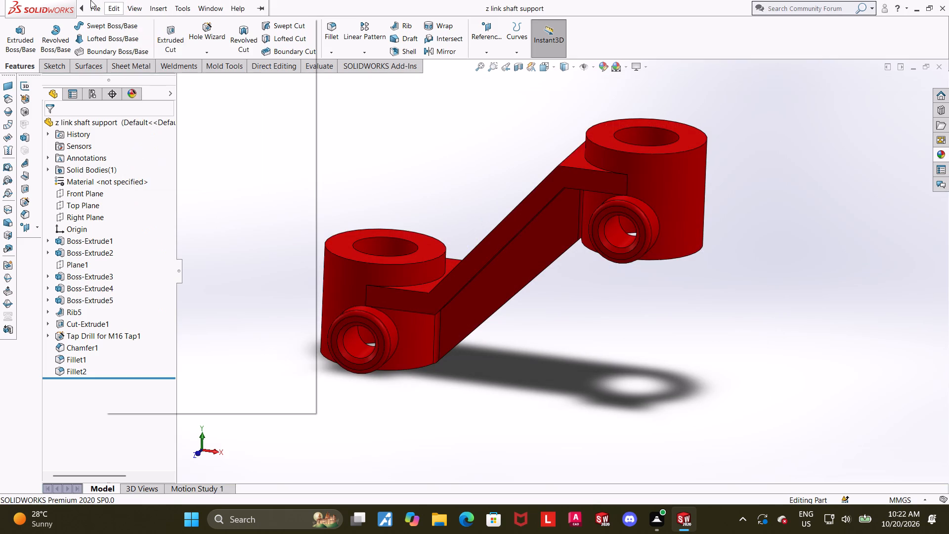
Save a copy of the part as an Adobe PDF in Downloads, keeping the name "z link shaft support".
left_click(133, 139)
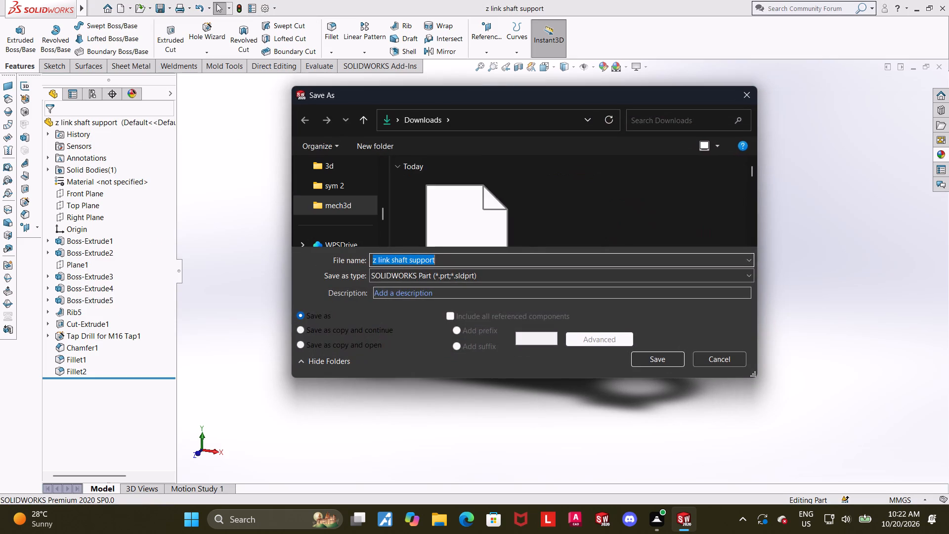
left_click(431, 277)
left_click(482, 74)
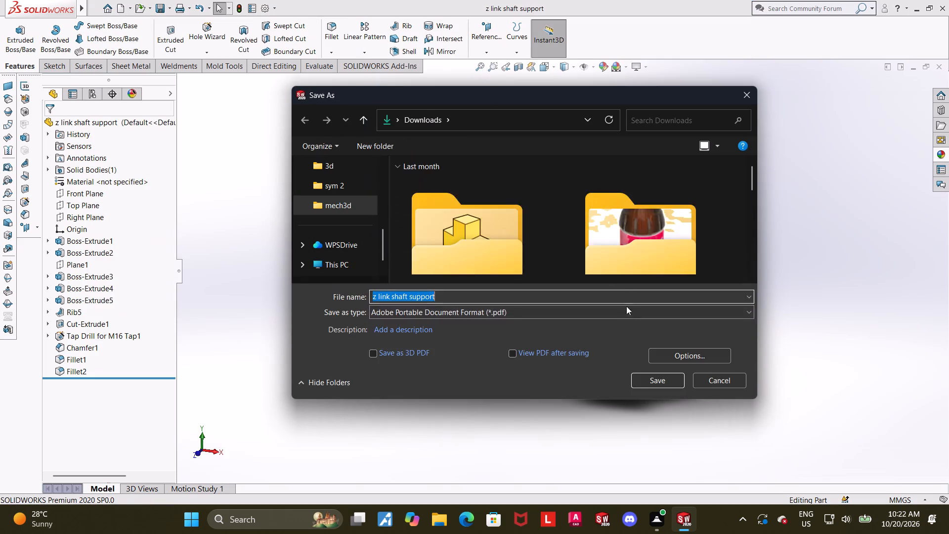
left_click(643, 381)
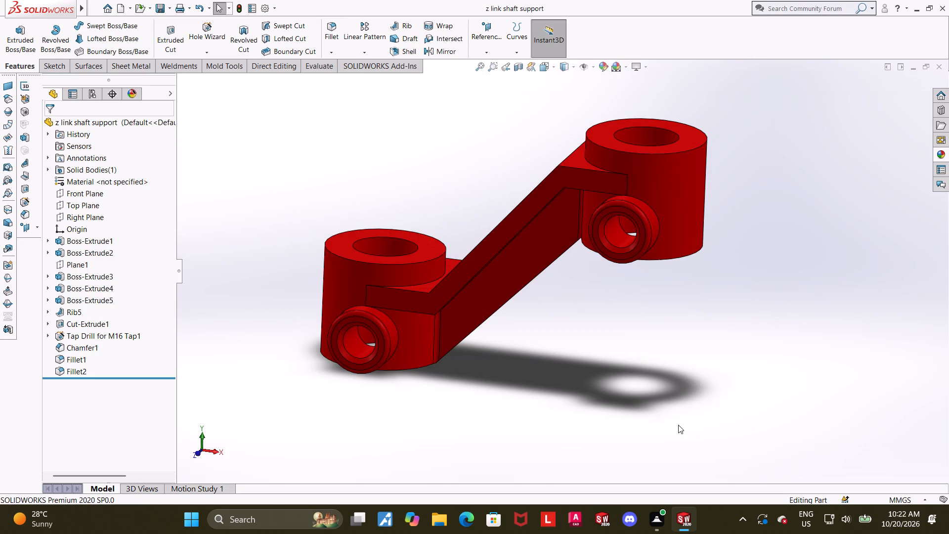